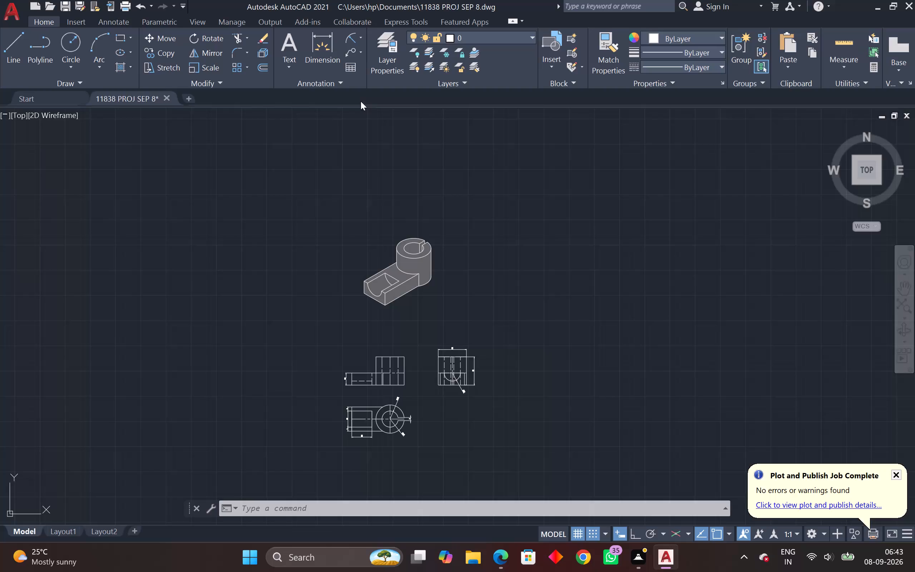
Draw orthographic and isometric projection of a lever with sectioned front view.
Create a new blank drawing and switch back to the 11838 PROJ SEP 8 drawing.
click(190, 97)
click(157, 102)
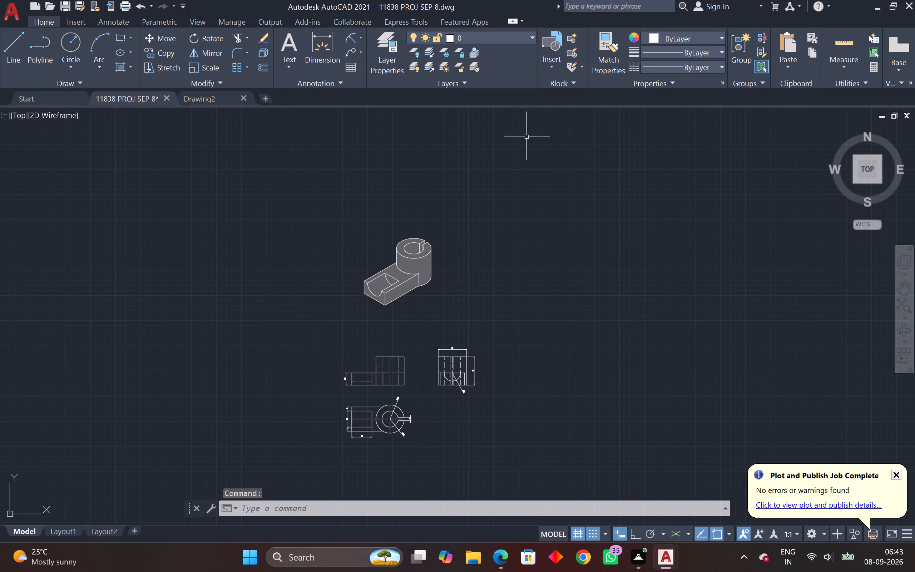
Quit AutoCAD, saving the changes to 11838 PROJ SEP 8.dwg.
middle_click(525, 168)
middle_click(525, 168)
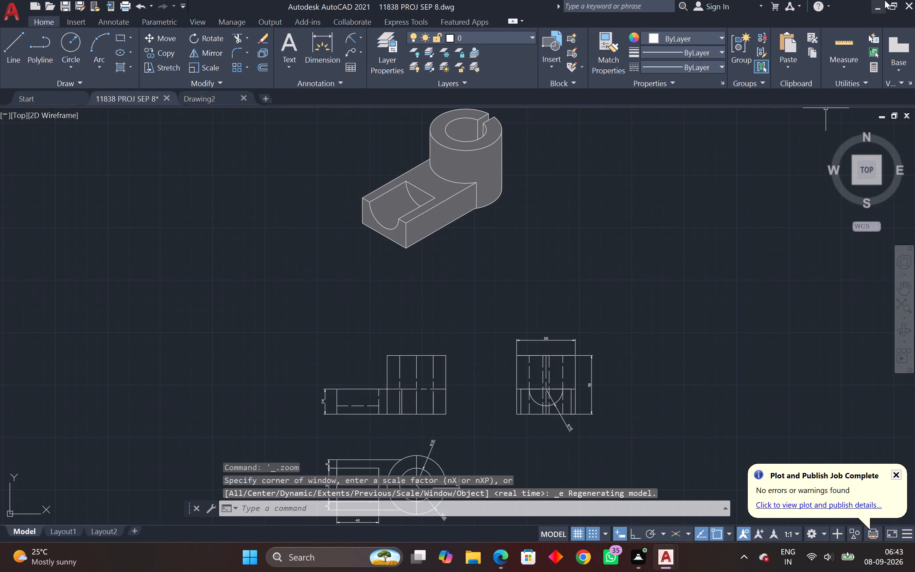
click(914, 0)
click(435, 310)
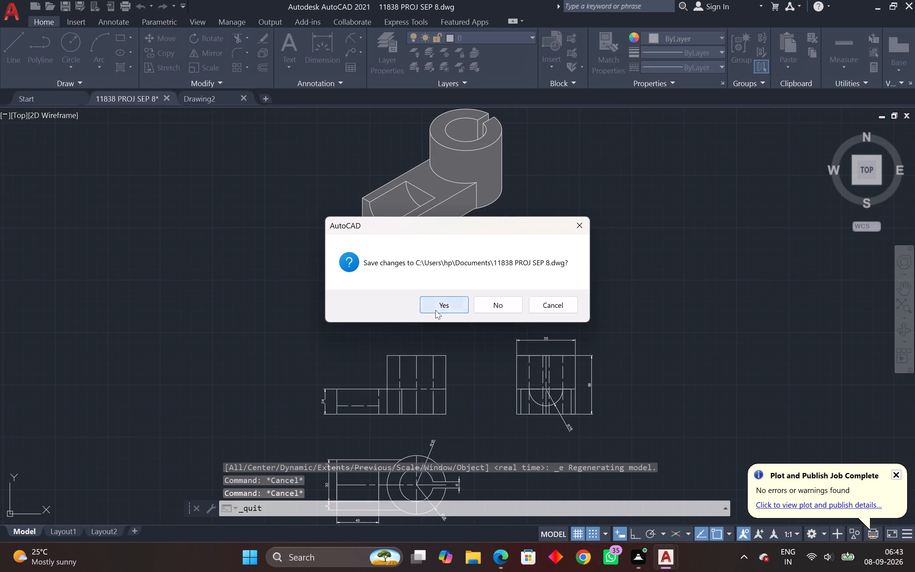
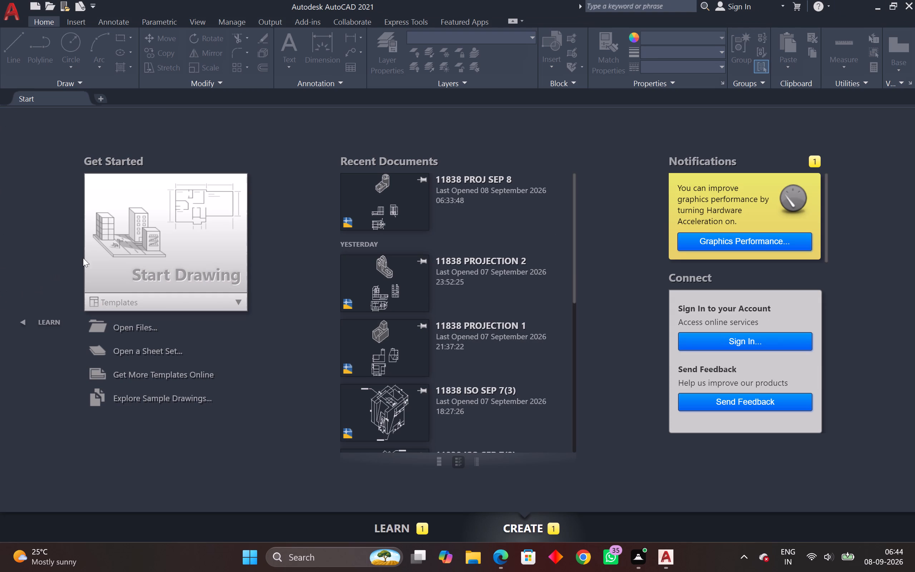
Start a new blank drawing.
double_click(120, 221)
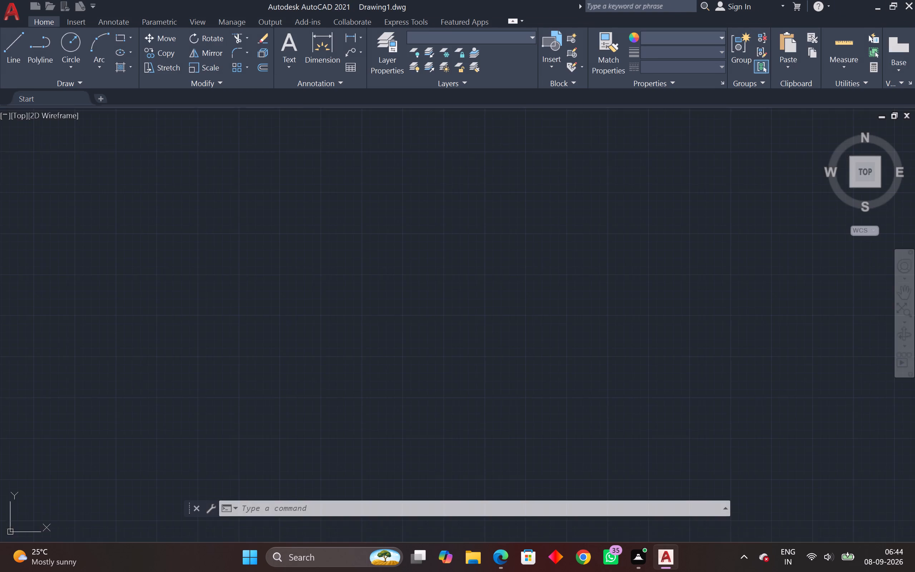
Set the drawing units' length precision to 0 decimal places, keeping Decimal type and millimetres.
scroll(293, 303, down, 2)
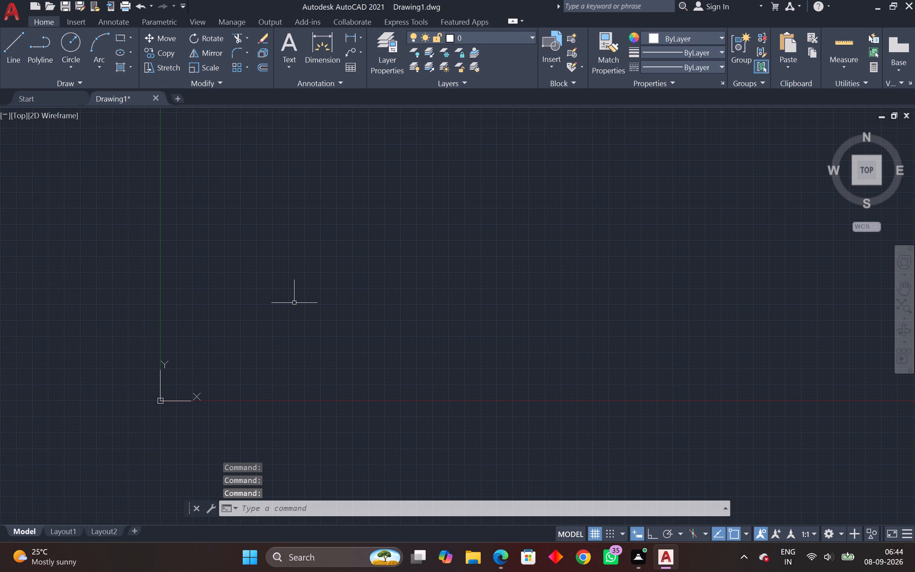
middle_drag(350, 349, 312, 382)
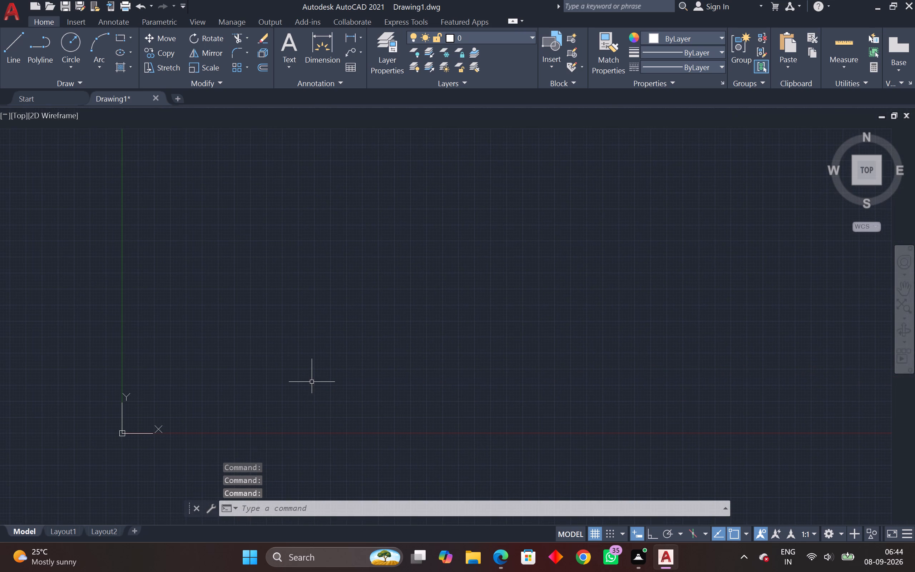
scroll(311, 381, up, 1)
scroll(309, 380, down, 1)
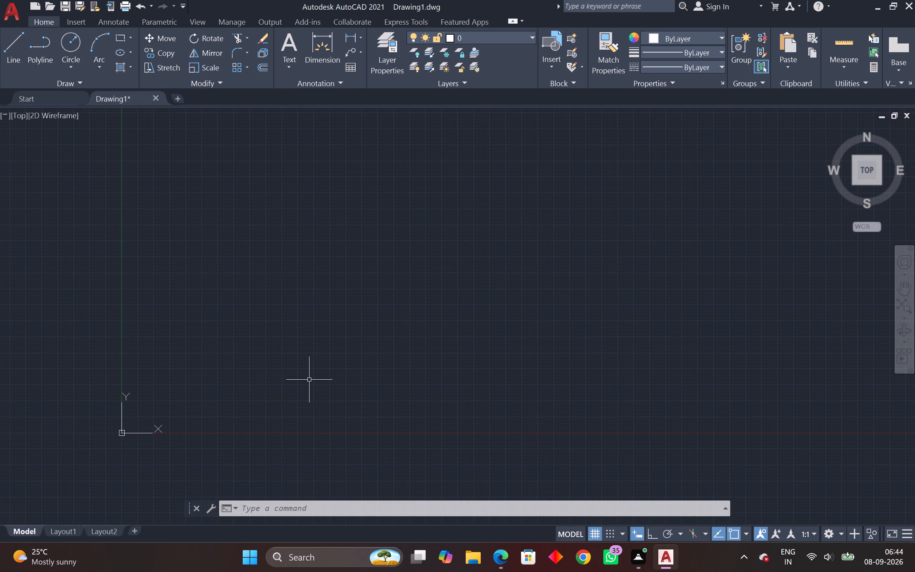
text(UN)
key(space)
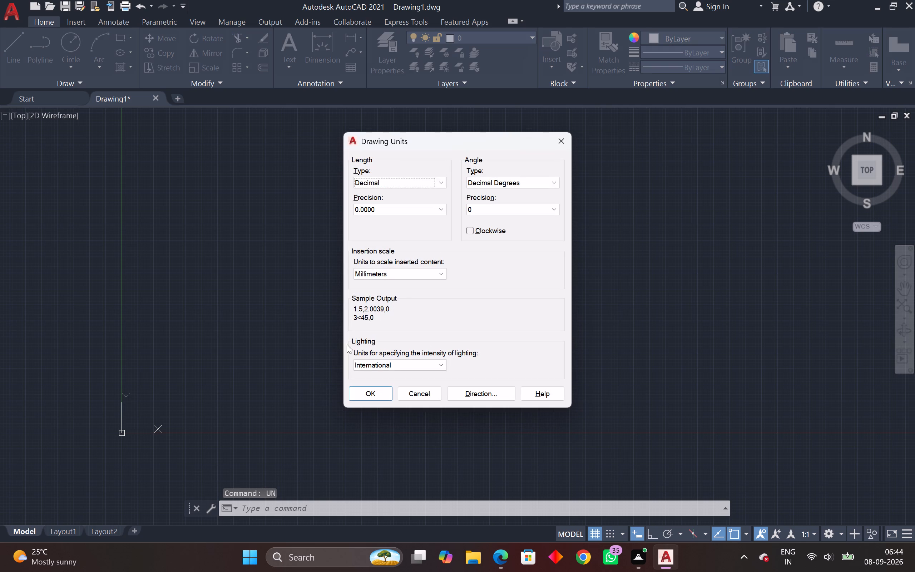
click(419, 207)
click(416, 217)
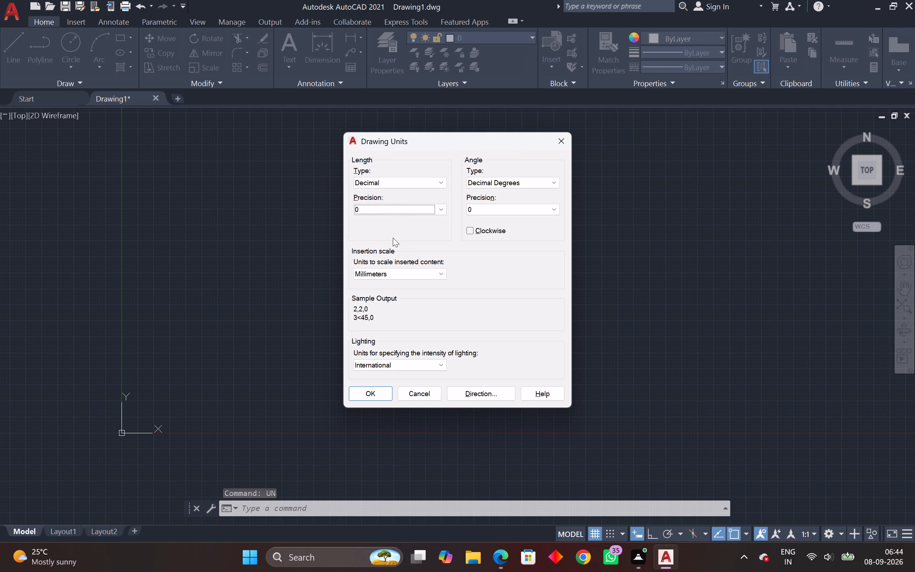
click(376, 392)
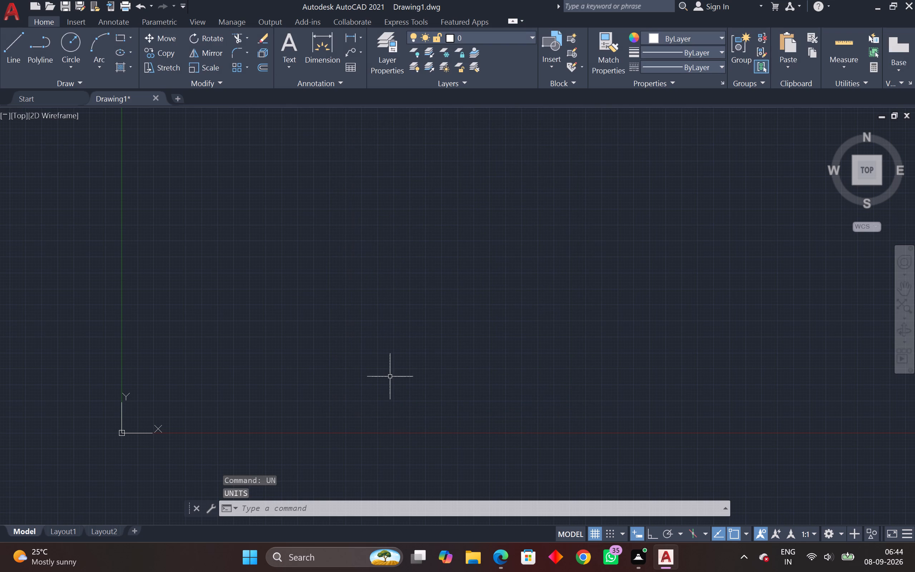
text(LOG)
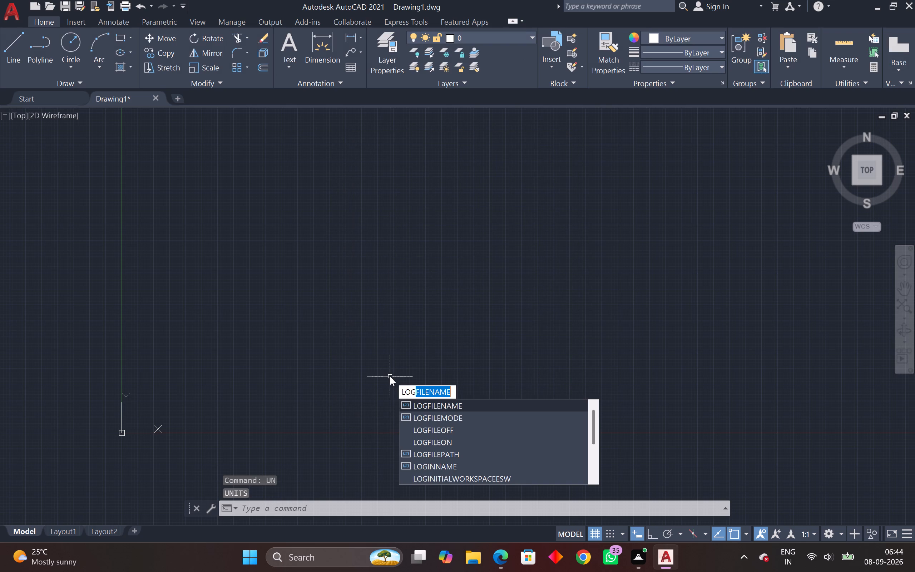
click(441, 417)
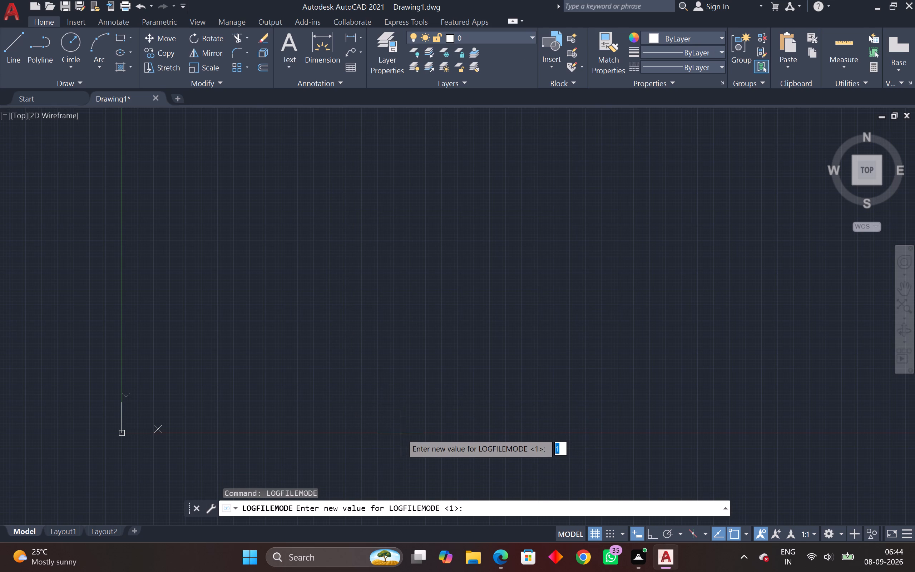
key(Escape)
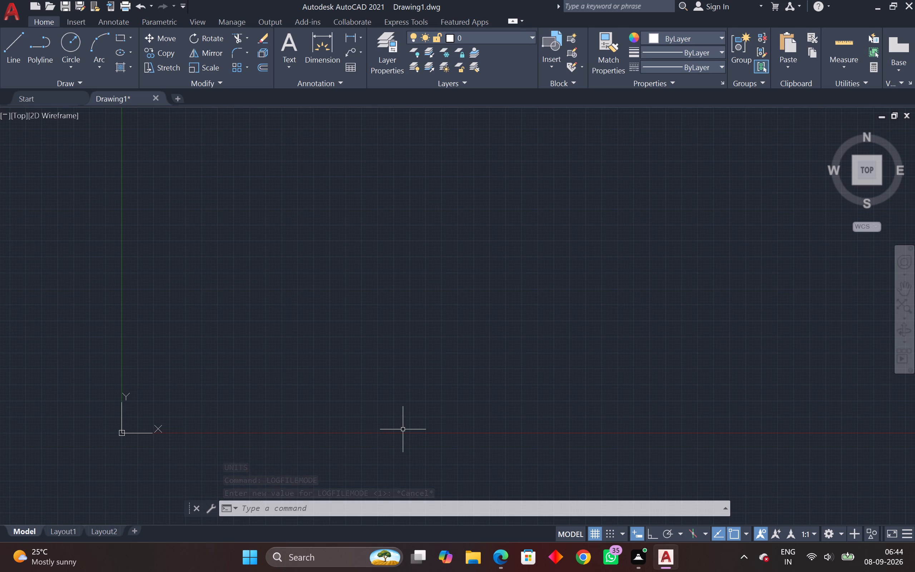
Set the view resolution (VIEWRES) with fast zooms on and a circle zoom percent of 20000.
text(VIE)
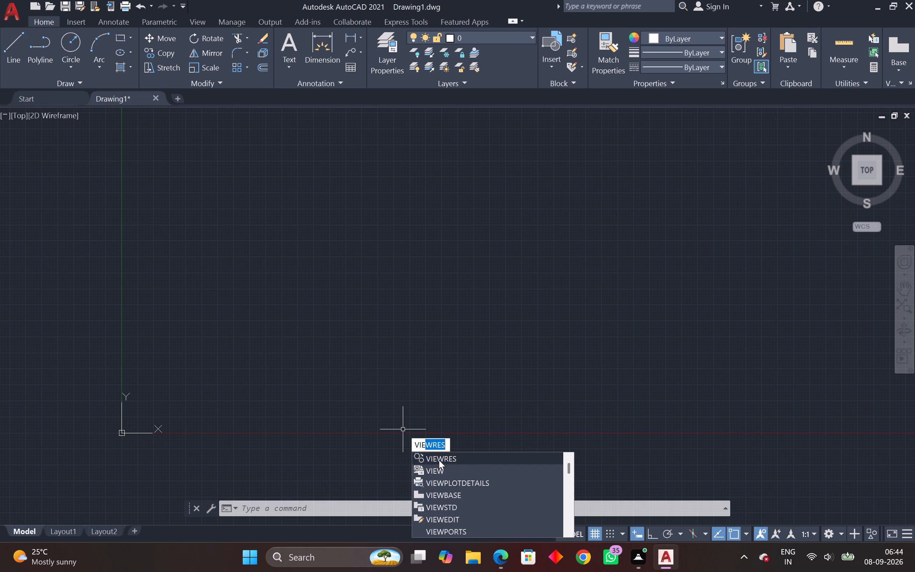
click(439, 460)
key(space)
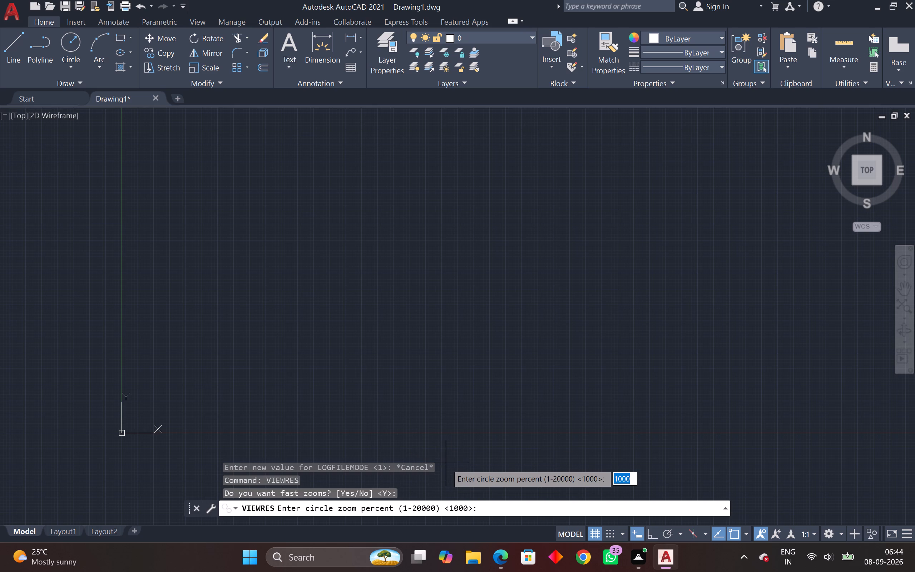
text(20000)
key(Return)
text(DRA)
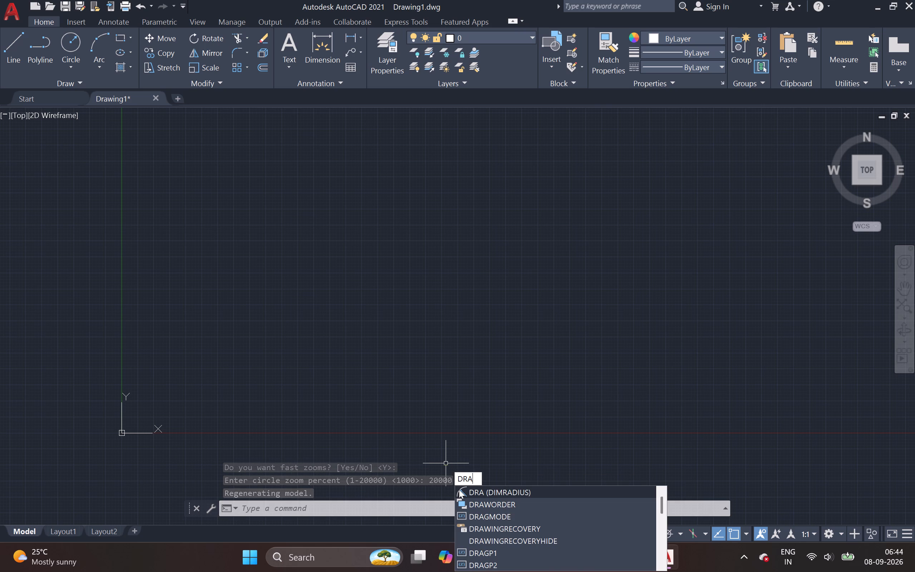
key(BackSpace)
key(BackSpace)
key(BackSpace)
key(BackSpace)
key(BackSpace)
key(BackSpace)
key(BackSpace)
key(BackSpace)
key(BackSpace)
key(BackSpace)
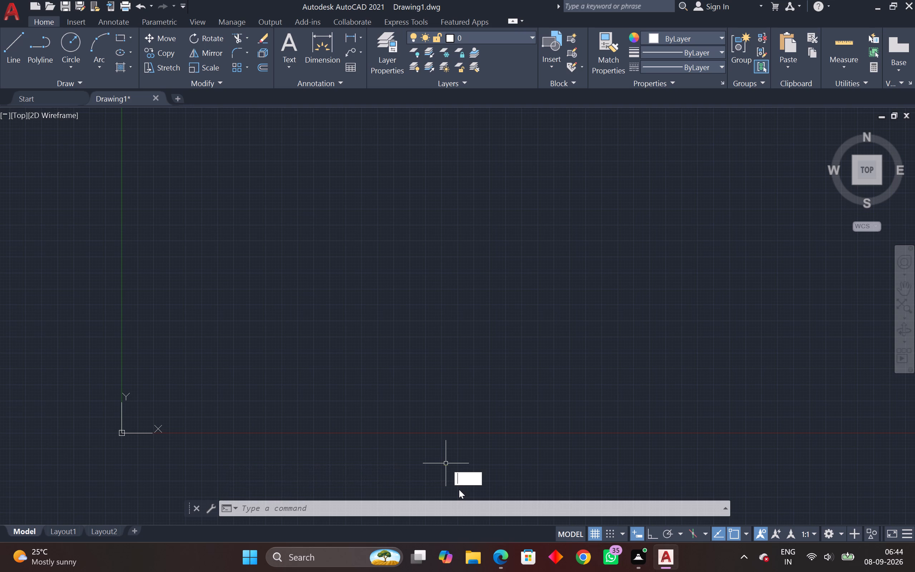
Turn on Hardware Acceleration in the graphics performance settings (GRAPHICSCONFIG).
text(GRA)
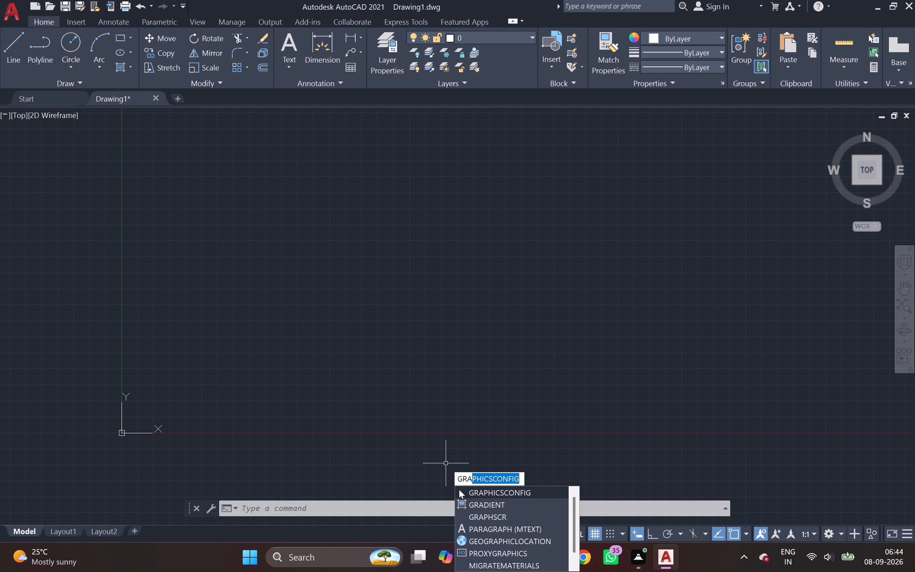
key(p)
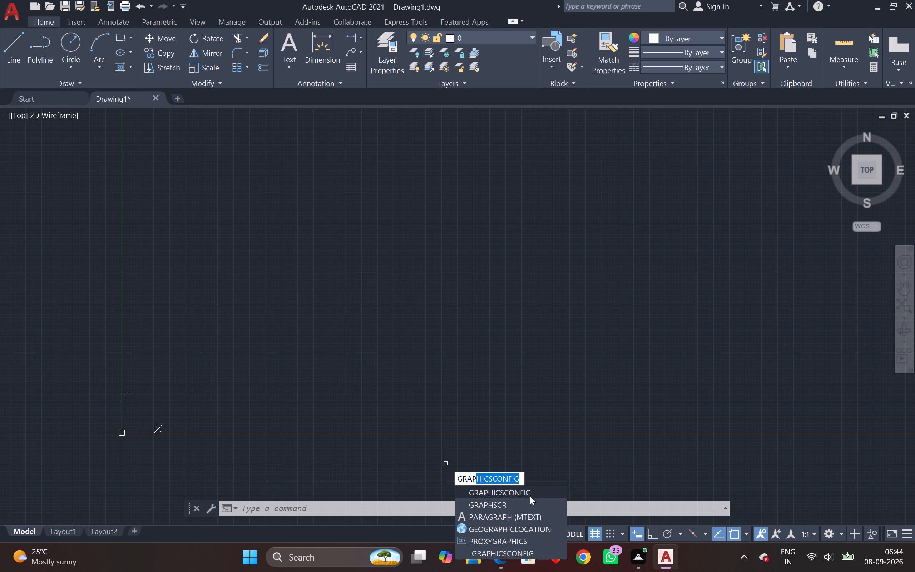
click(530, 496)
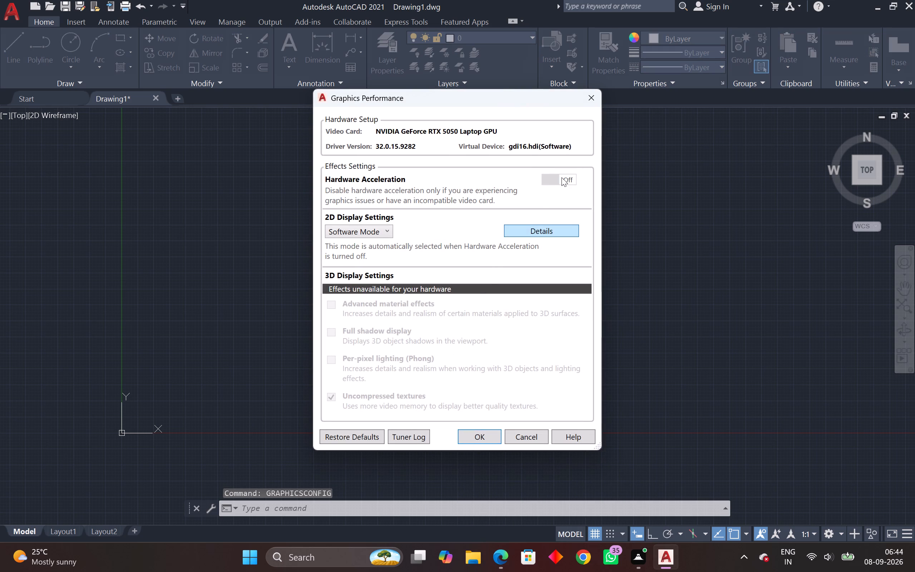
click(562, 177)
click(481, 436)
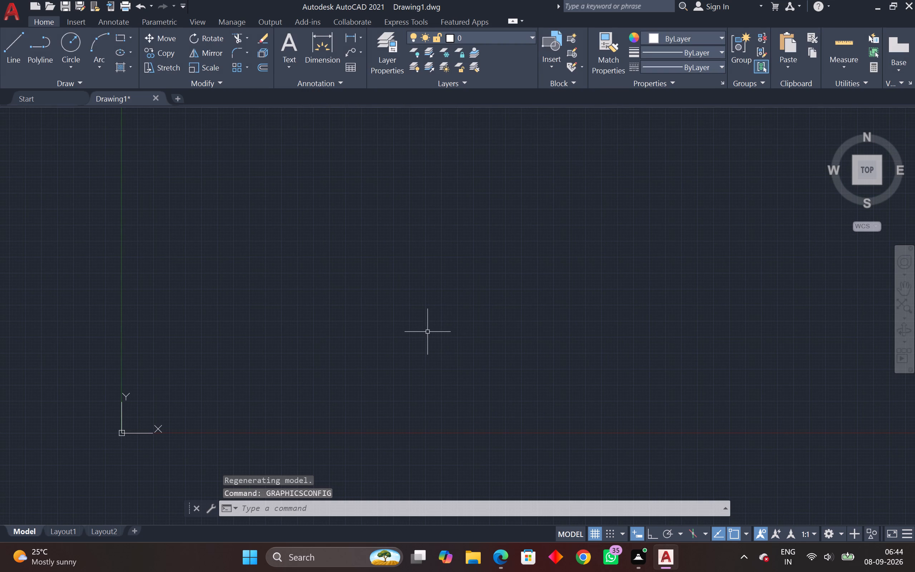
Turn on isometric drafting for the empty drawing.
scroll(427, 331, down, 1)
scroll(427, 331, up, 2)
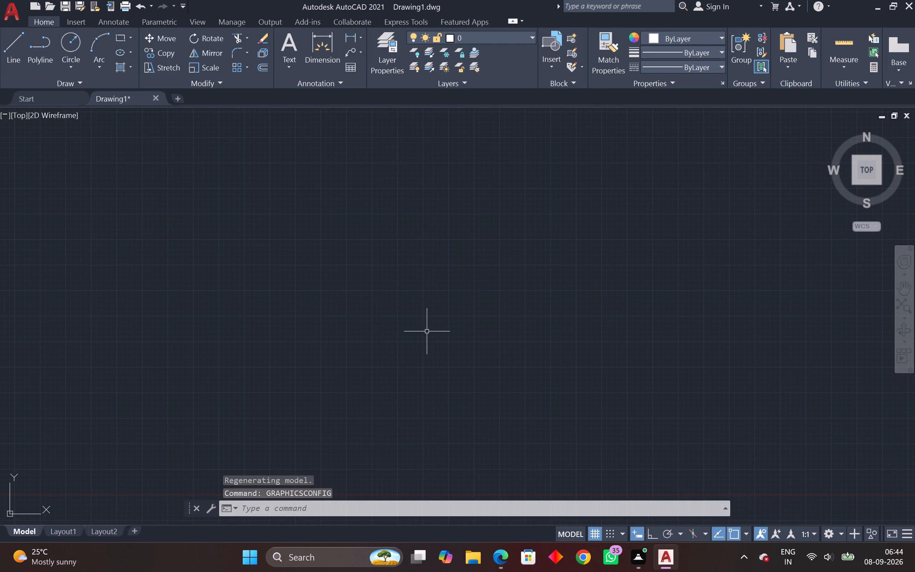
scroll(427, 331, up, 1)
middle_click(427, 331)
middle_click(427, 331)
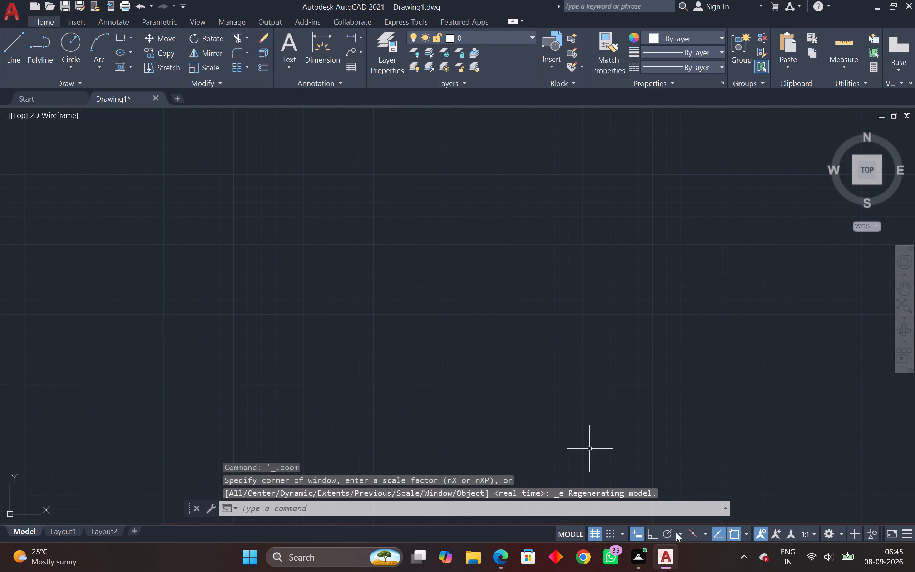
click(699, 530)
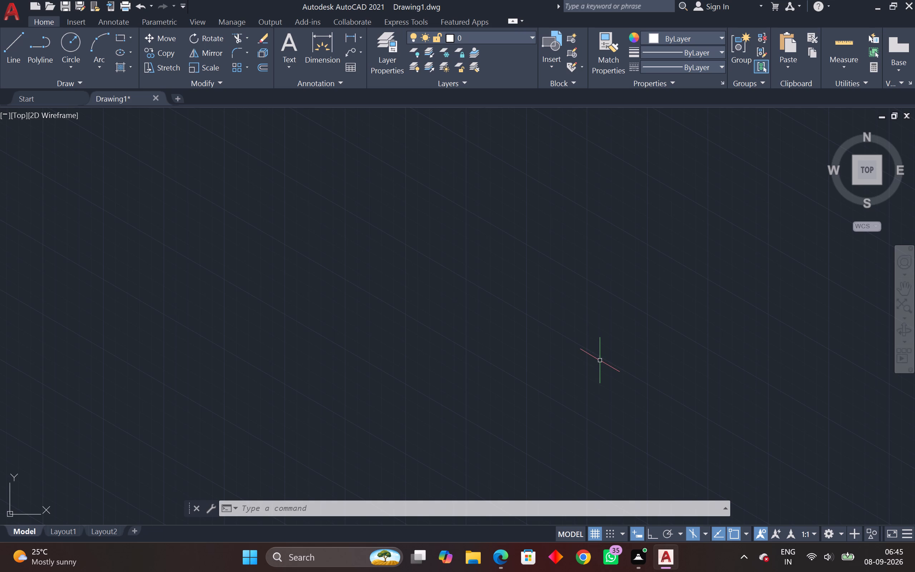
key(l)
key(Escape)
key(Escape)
Switch the isometric drafting plane to Isoplane Top.
key(c)
key(space)
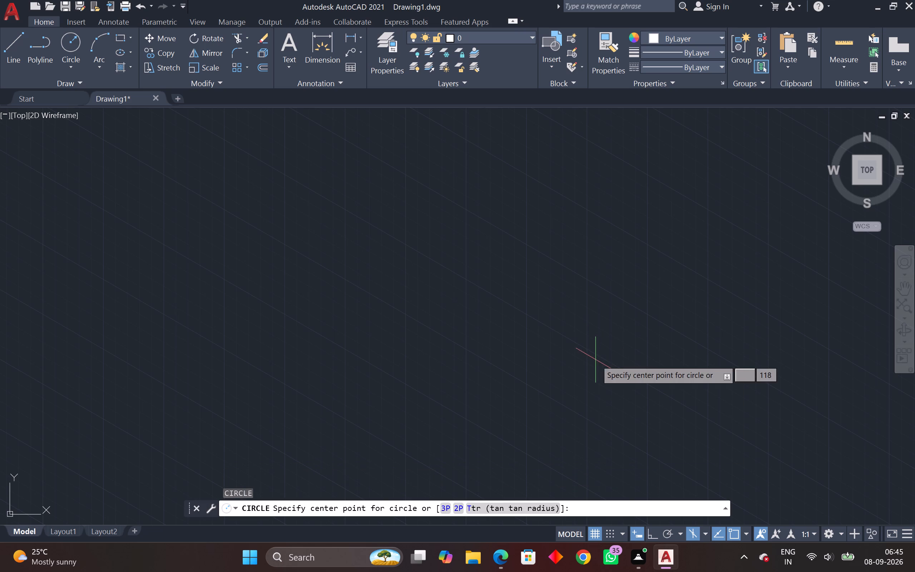
key(F5)
click(471, 372)
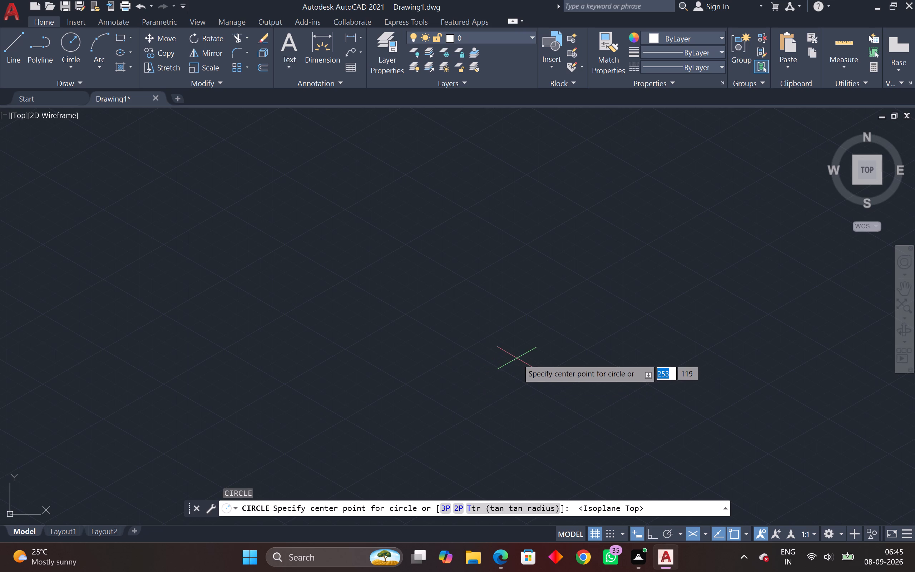
key(Escape)
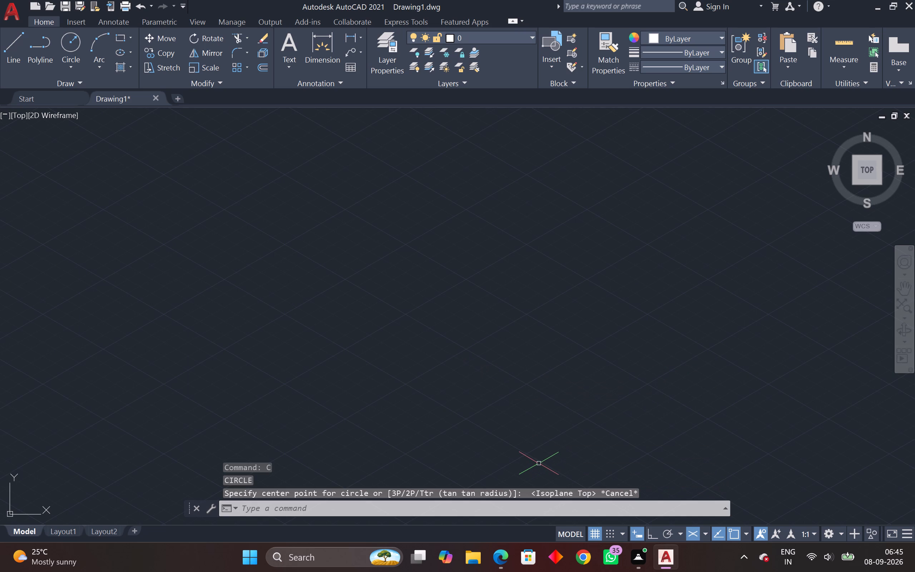
Draw an isocircle of radius 24 in the top isoplane, in the lower middle of the drawing area.
text(EL)
key(space)
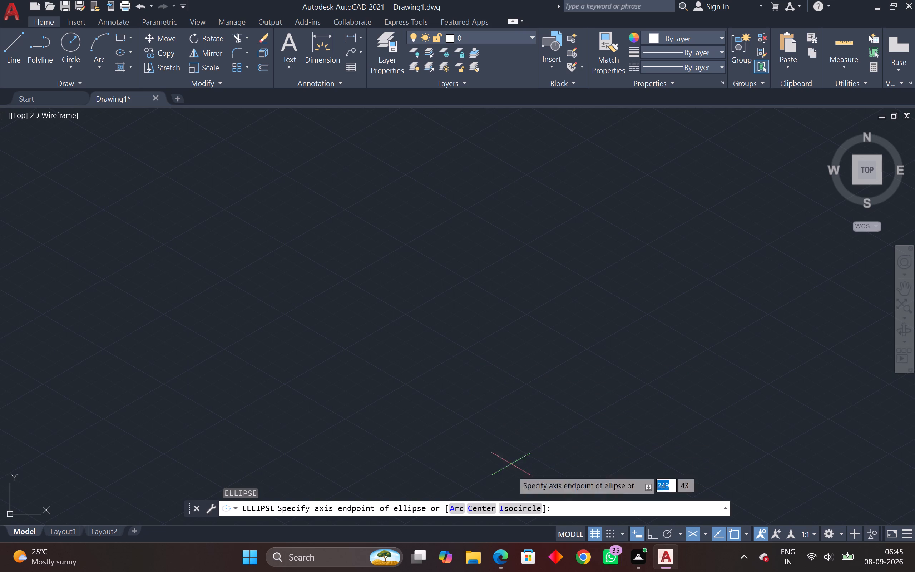
drag(515, 509, 514, 503)
drag(445, 388, 450, 388)
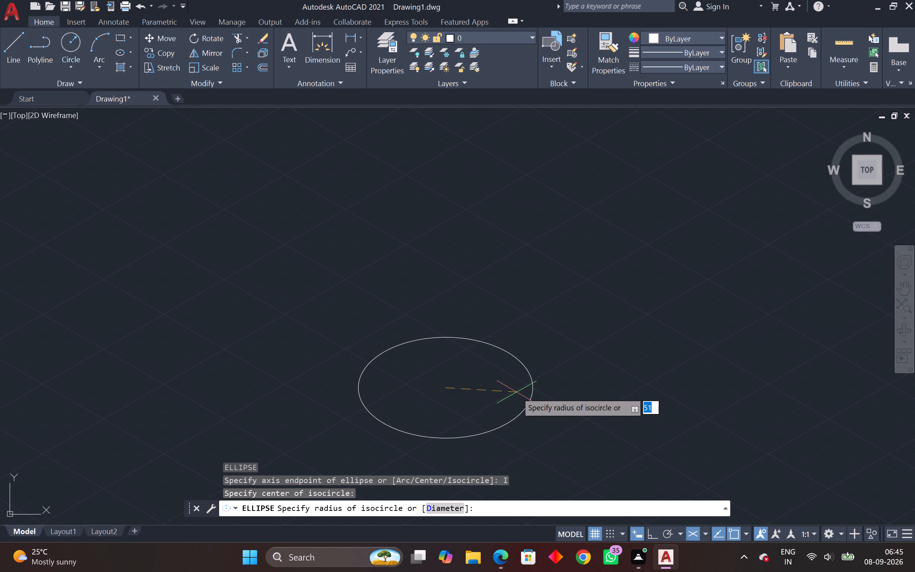
text(24)
key(Return)
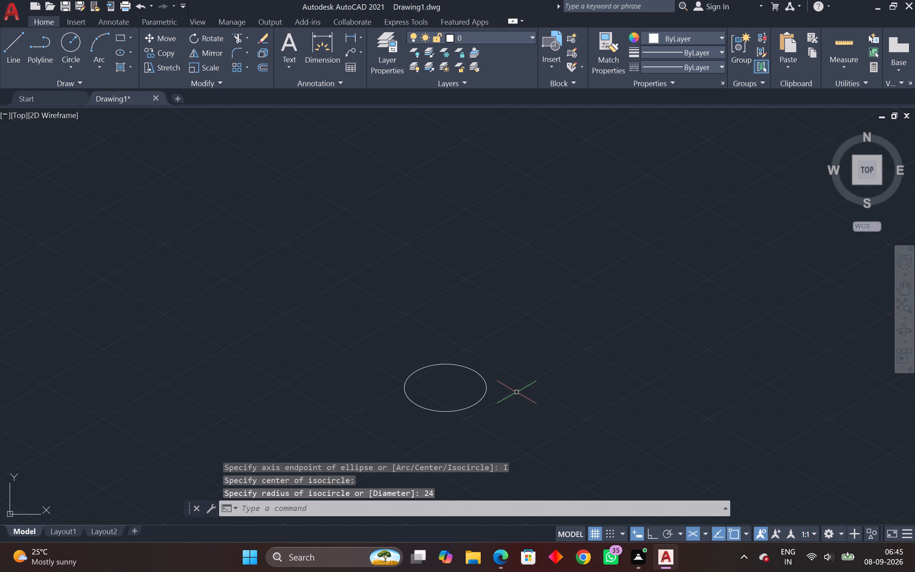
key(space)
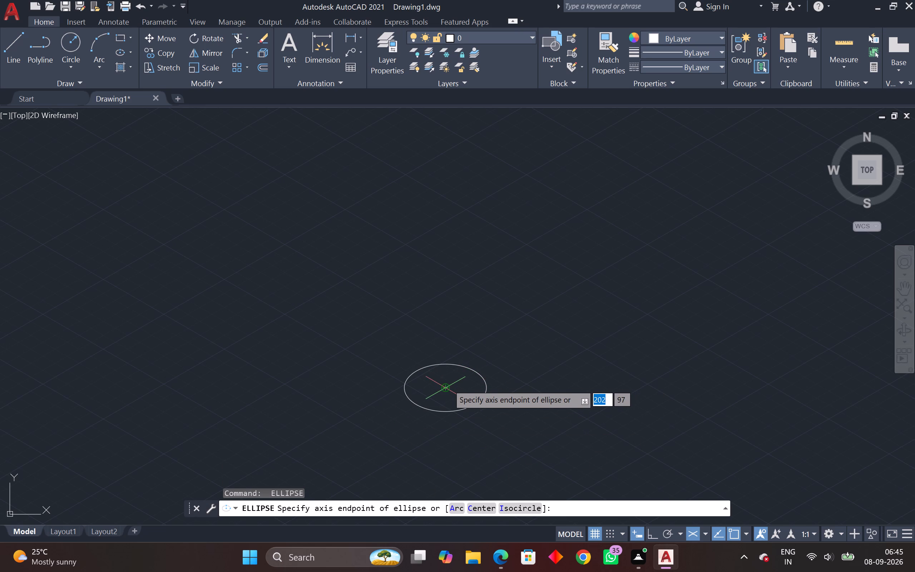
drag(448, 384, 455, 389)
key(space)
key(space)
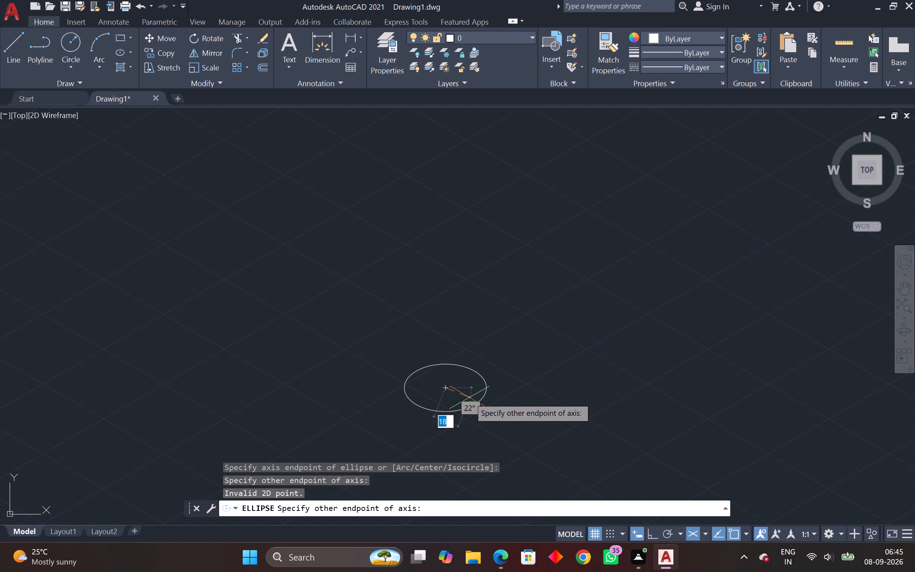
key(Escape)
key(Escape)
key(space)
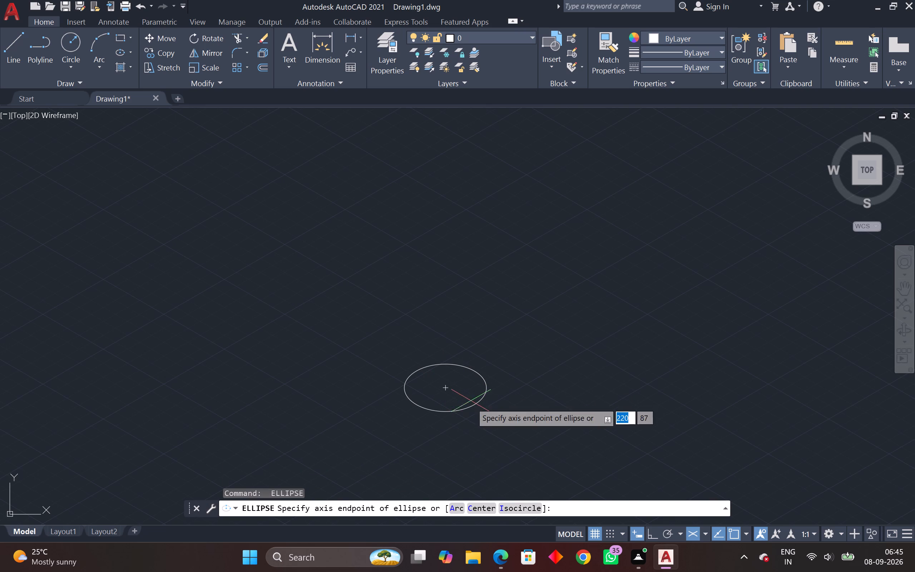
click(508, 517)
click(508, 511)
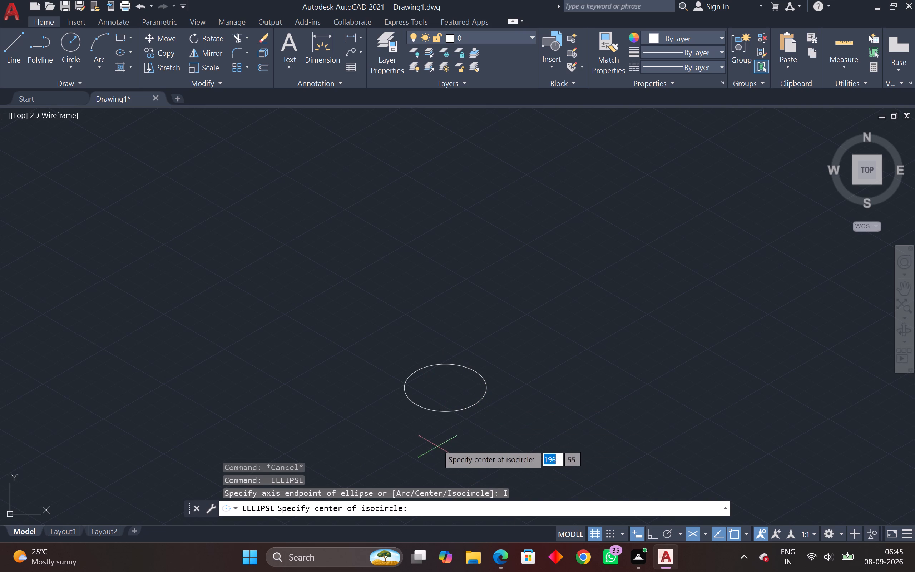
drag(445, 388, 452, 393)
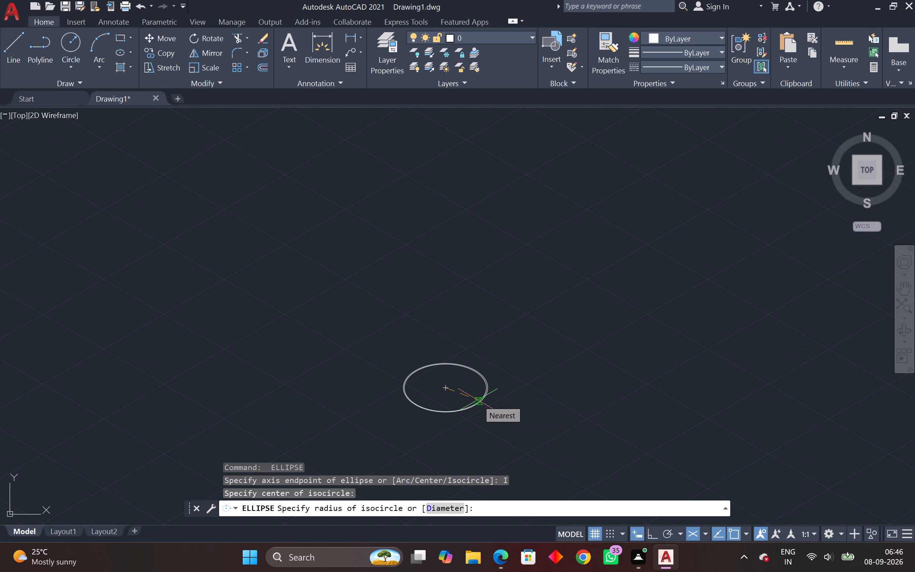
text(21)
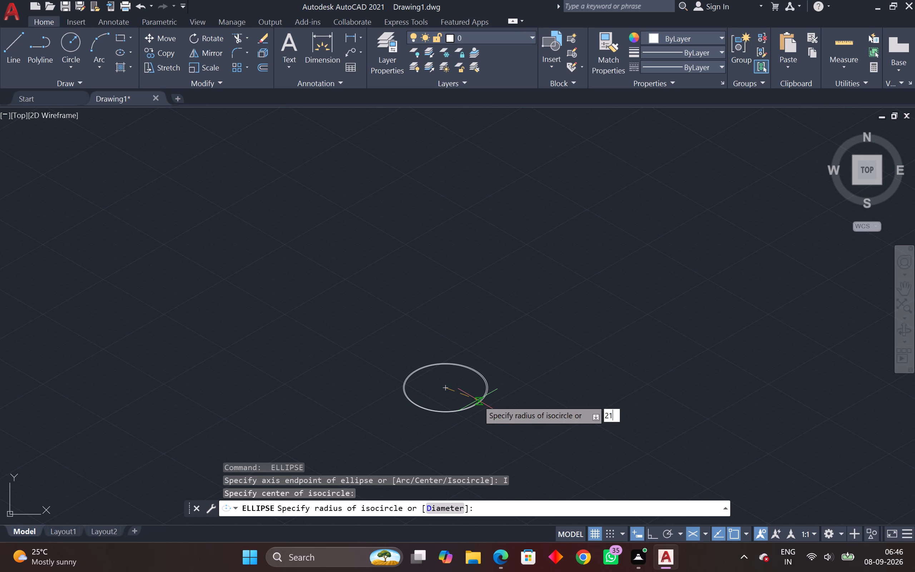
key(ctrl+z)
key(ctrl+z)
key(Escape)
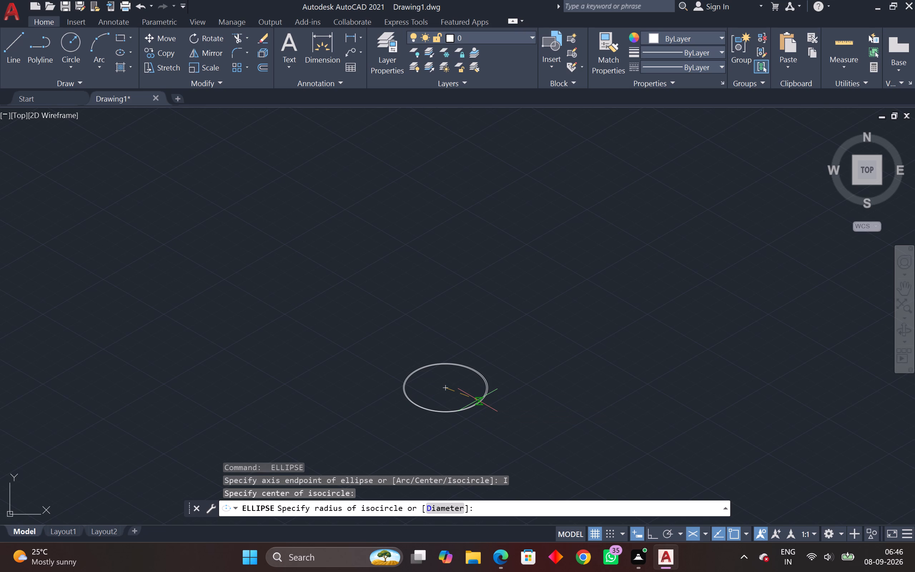
Erase the existing isocircle from the drawing.
drag(500, 354, 400, 448)
click(400, 448)
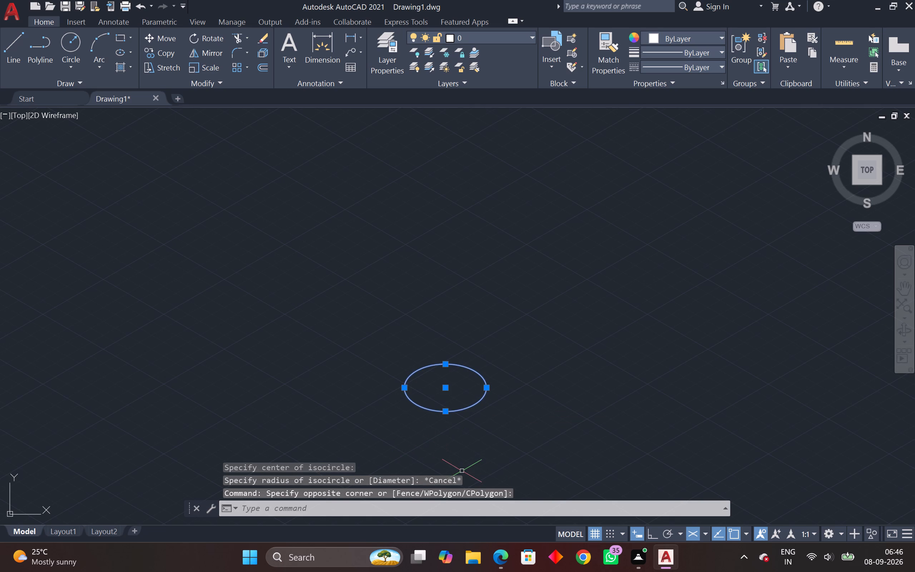
key(Delete)
key(space)
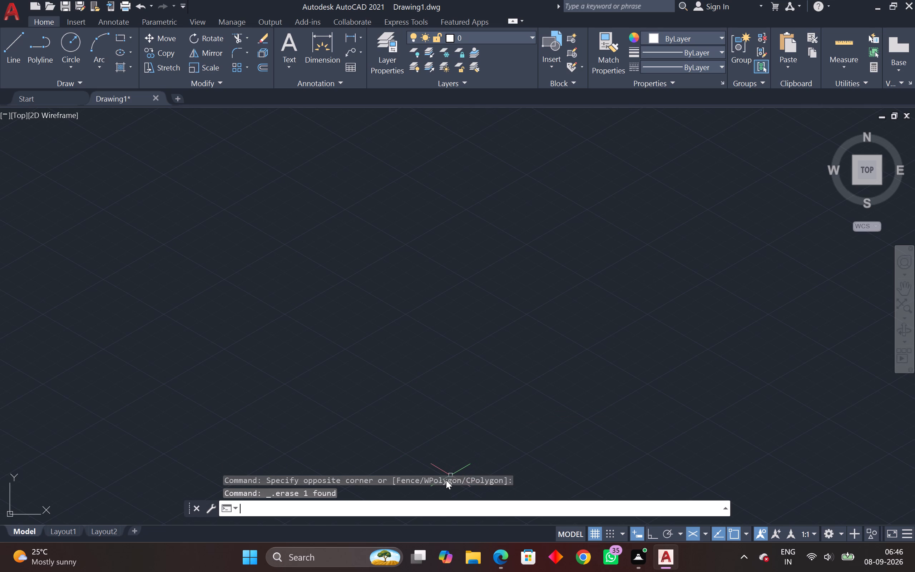
key(Escape)
key(Escape)
Draw an isocircle of radius 12 in the top isoplane, in the lower middle of the empty drawing area.
key(e)
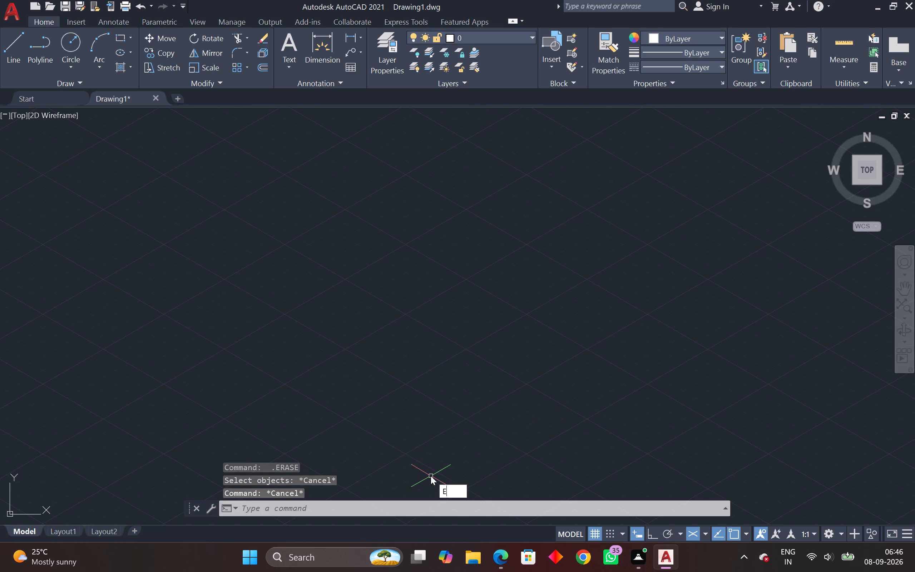
key(l)
key(space)
click(518, 506)
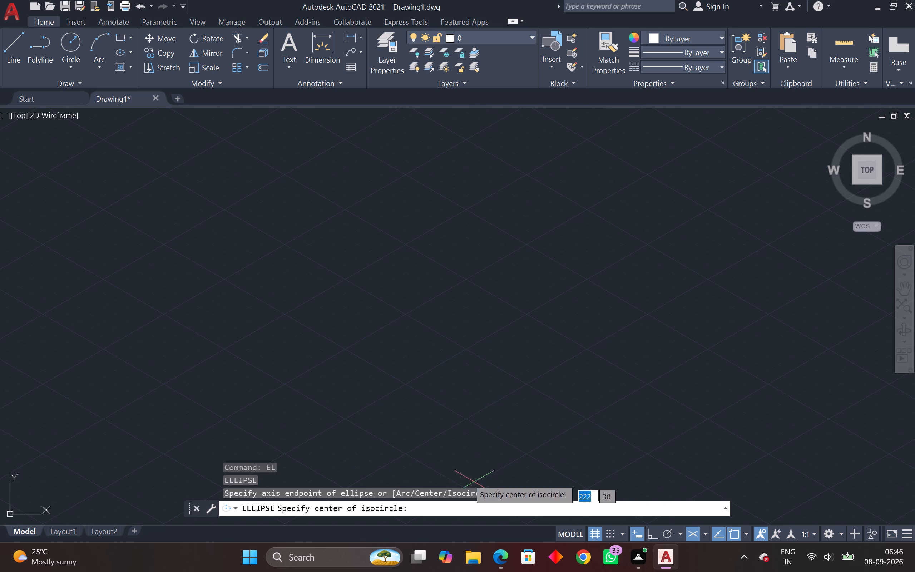
click(390, 421)
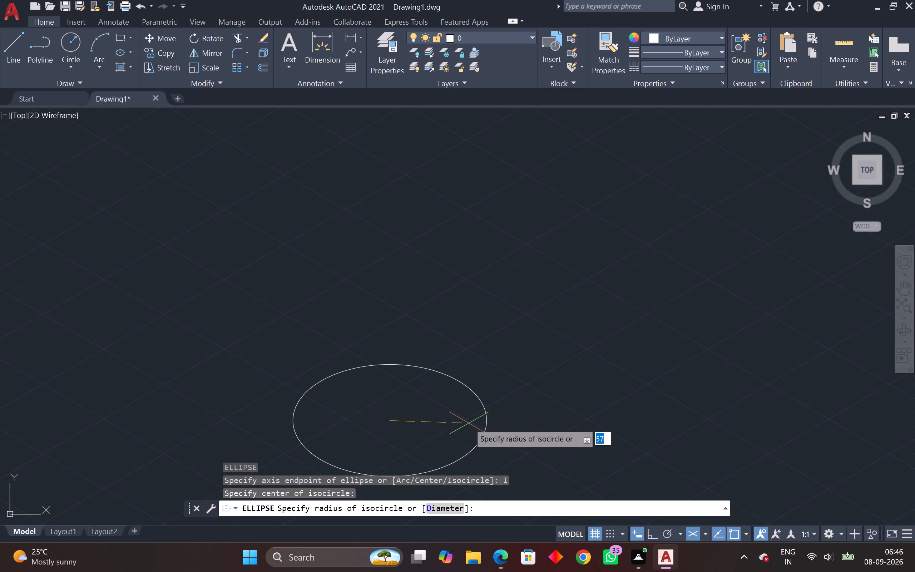
text(12)
key(Return)
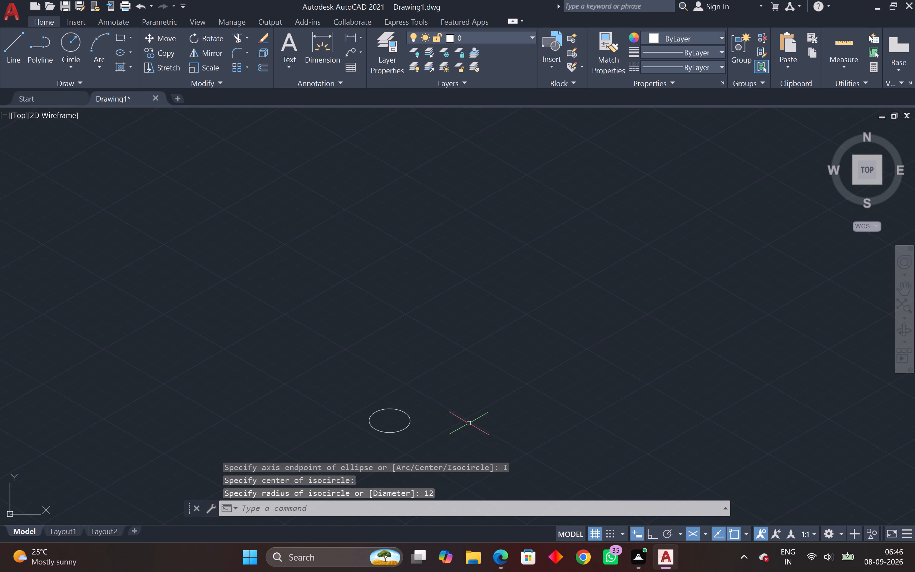
Draw a second top-plane isocircle of radius 21, concentric with the first one.
scroll(387, 426, up, 3)
key(space)
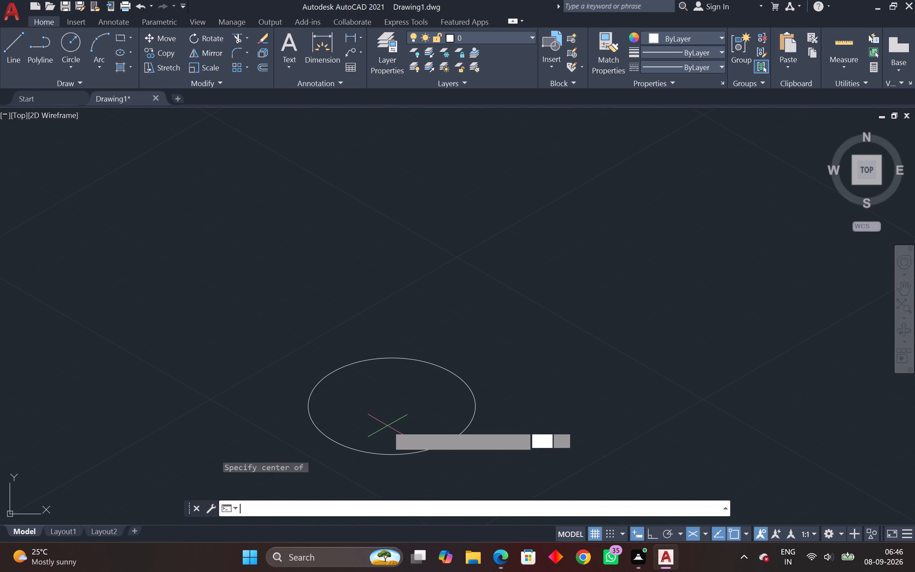
click(513, 506)
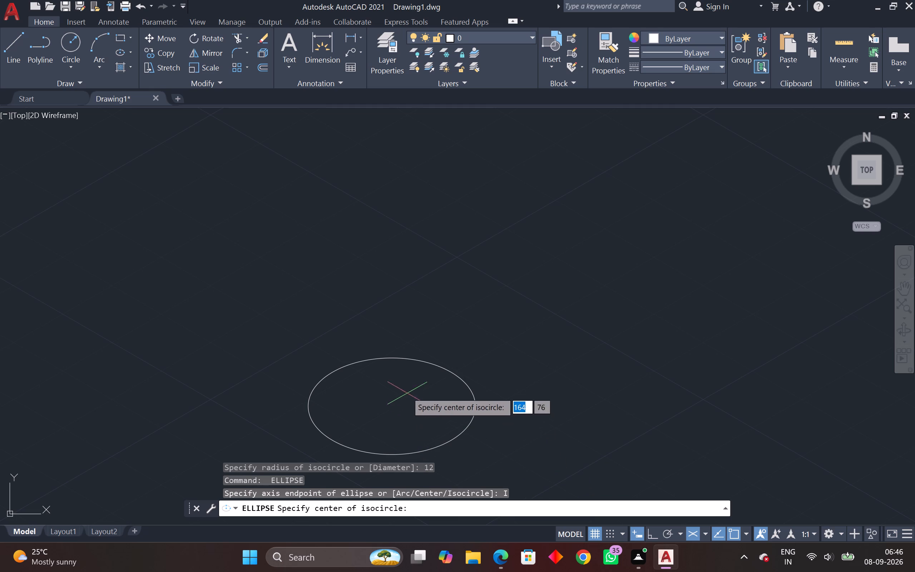
click(392, 405)
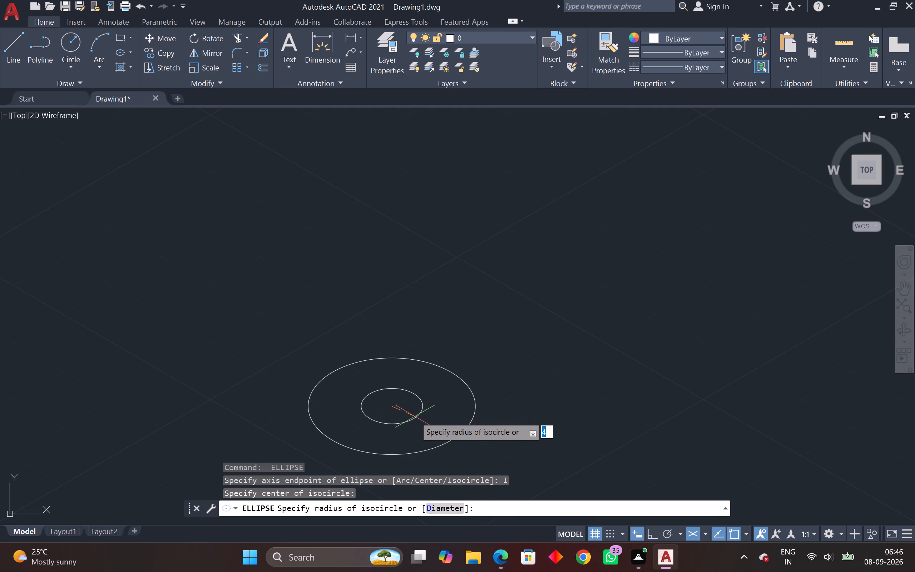
text(21)
key(Return)
Draw a 24 mm vertical line upward from the isocircles' common centre, with Ortho on and the isoplane set to Right.
scroll(431, 425, down, 1)
middle_drag(430, 425, 365, 387)
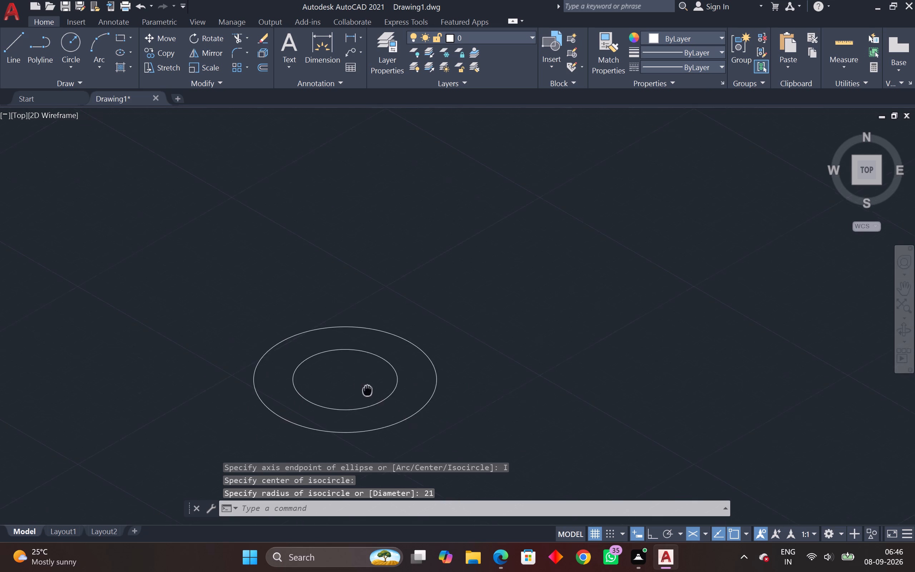
middle_drag(365, 387, 361, 382)
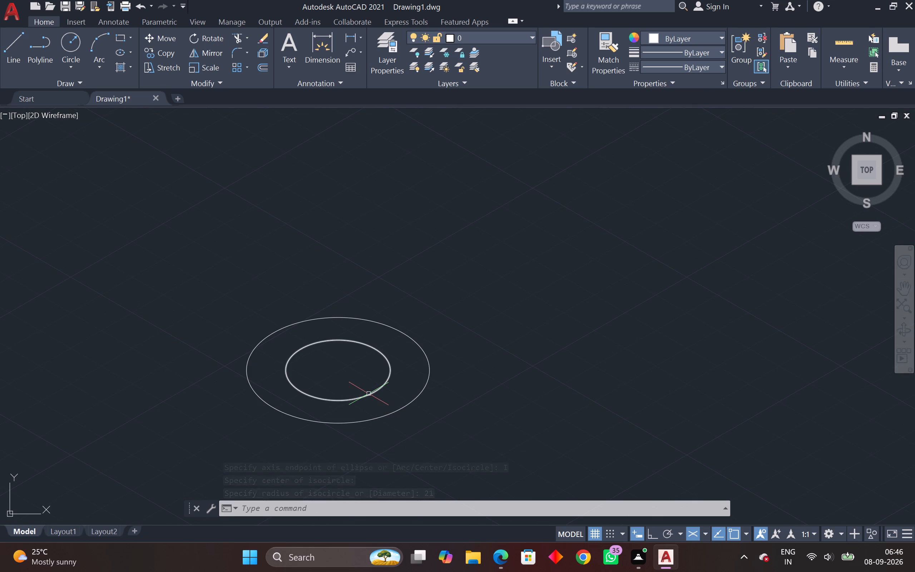
text(L)
key(space)
click(338, 369)
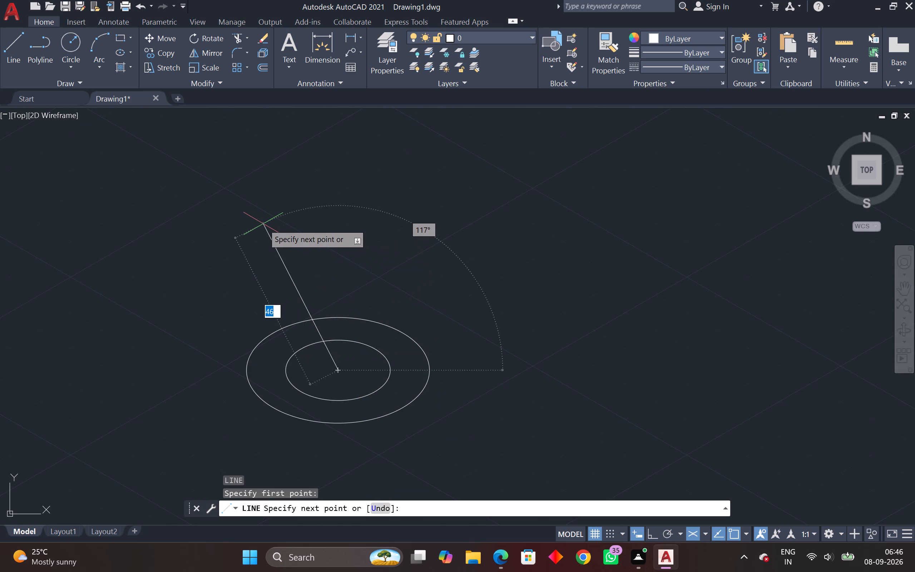
key(F8)
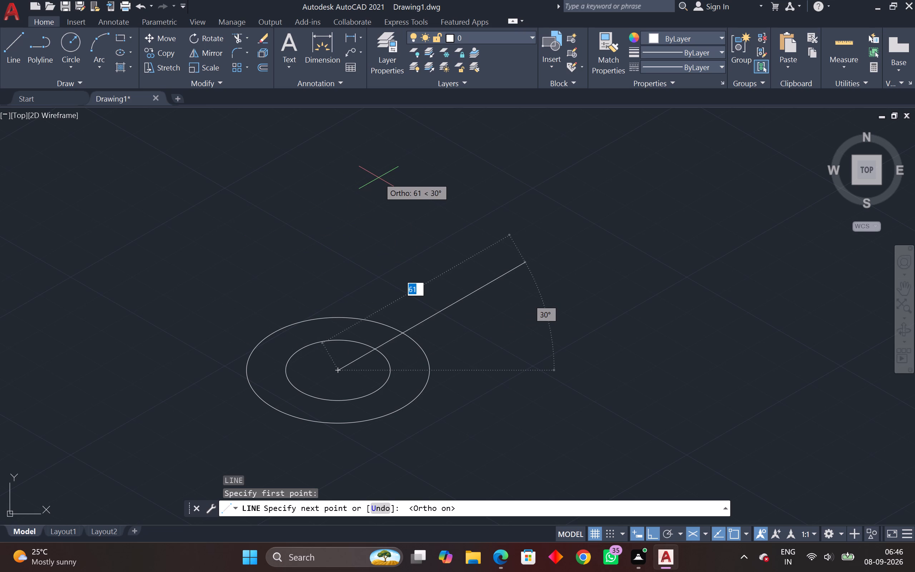
key(F5)
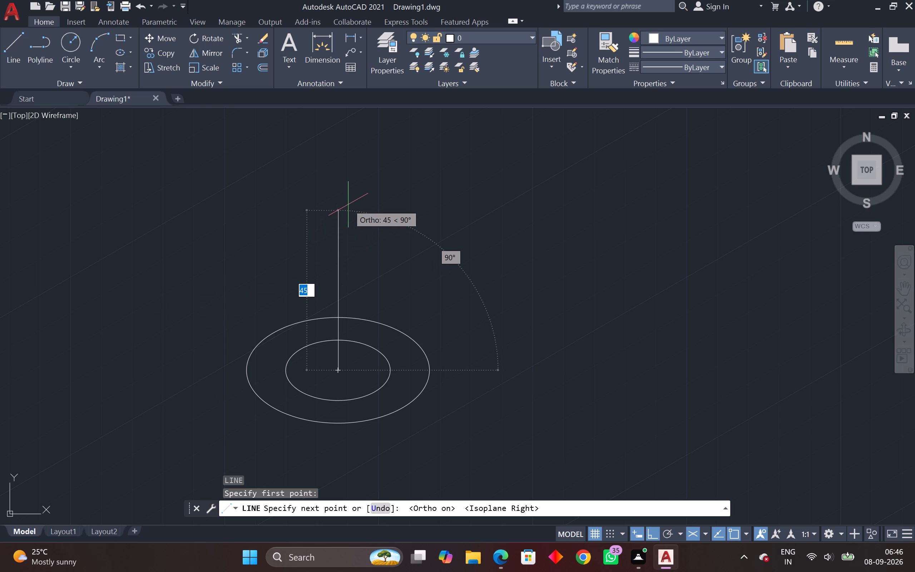
text(24)
key(Return)
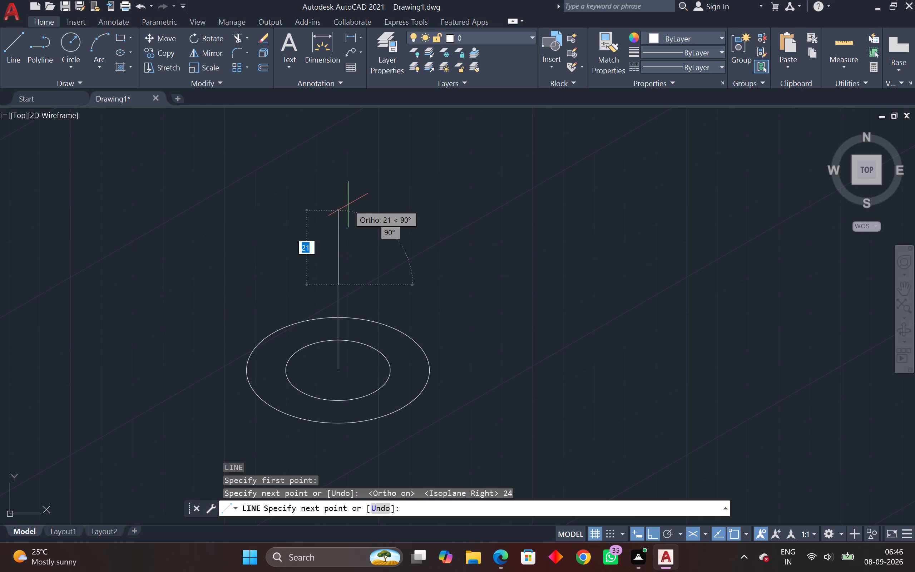
key(Escape)
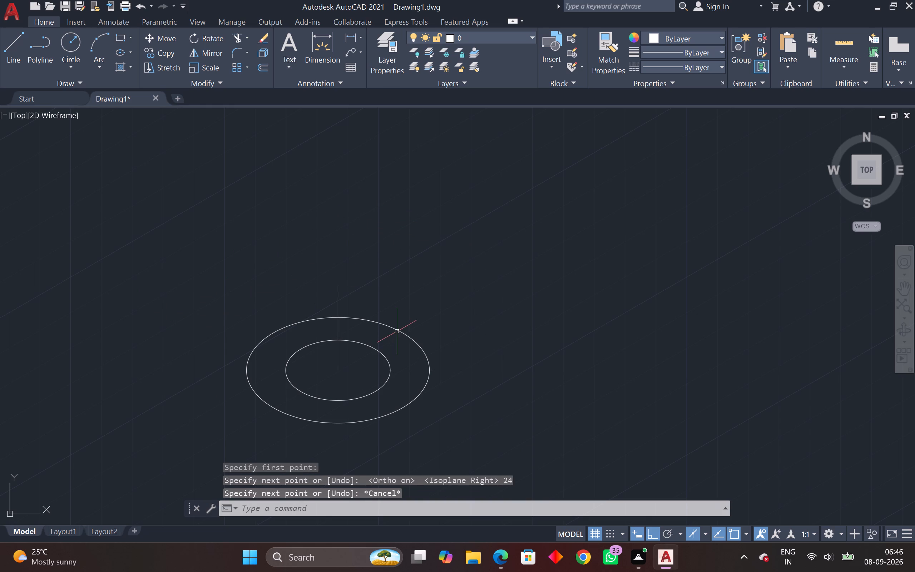
Copy both concentric isocircles from their centre to the upper end of the vertical line.
drag(474, 363, 439, 361)
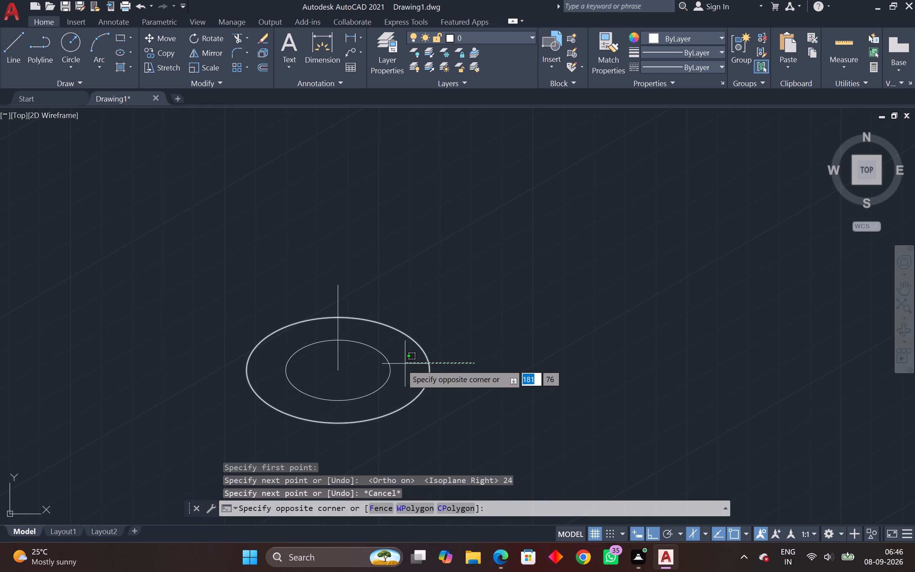
click(372, 368)
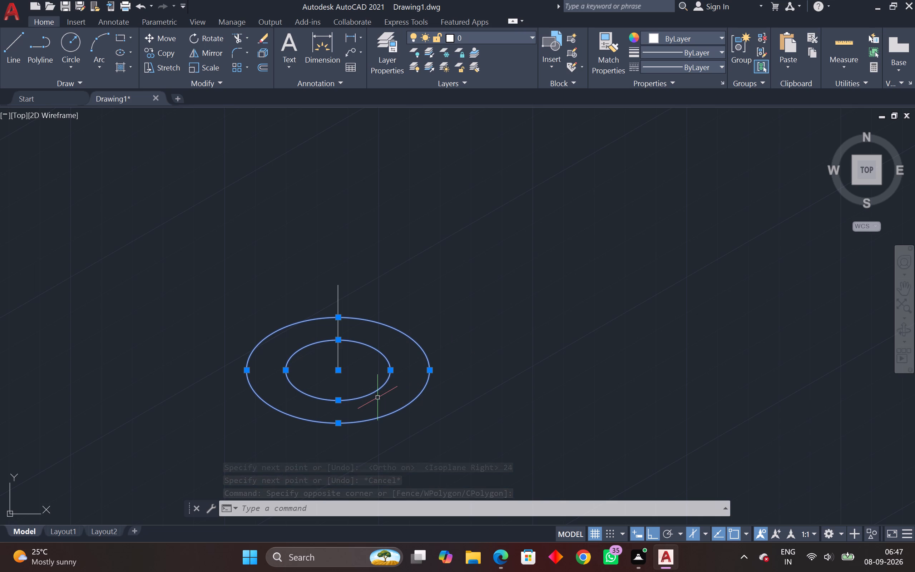
key(c)
text(O)
key(space)
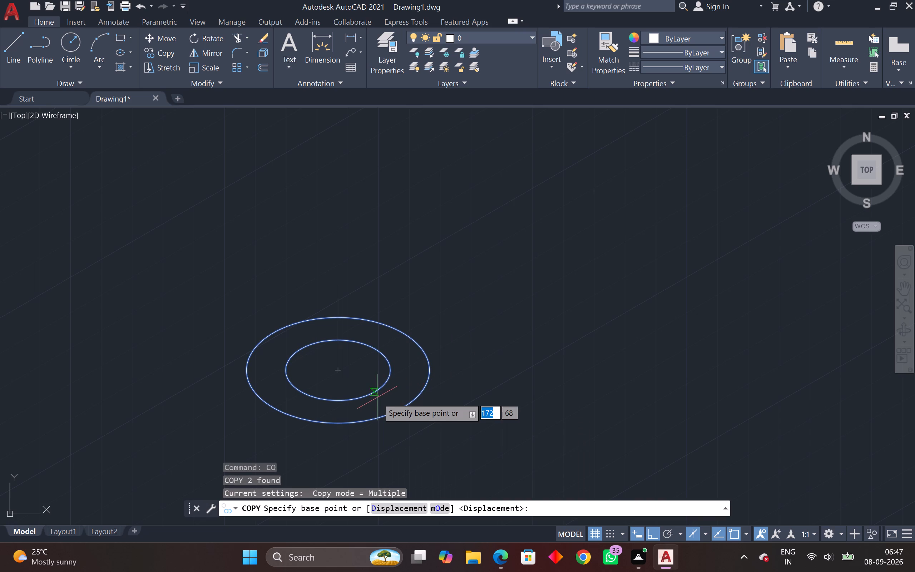
click(339, 374)
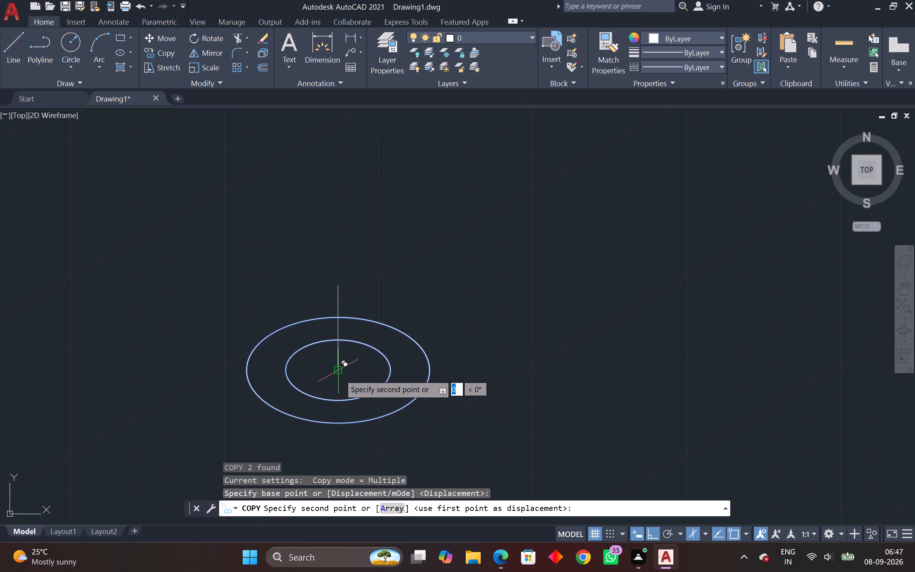
click(338, 289)
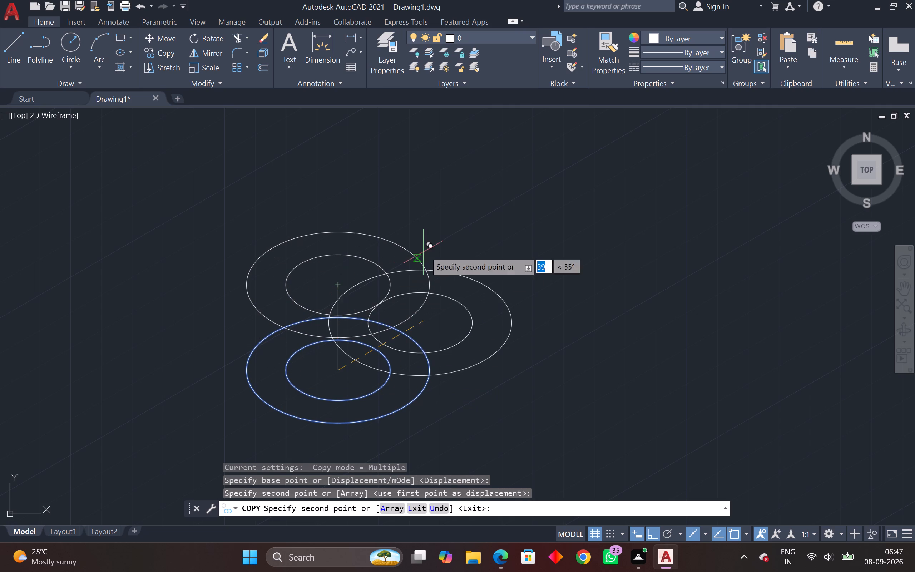
key(Escape)
key(Escape)
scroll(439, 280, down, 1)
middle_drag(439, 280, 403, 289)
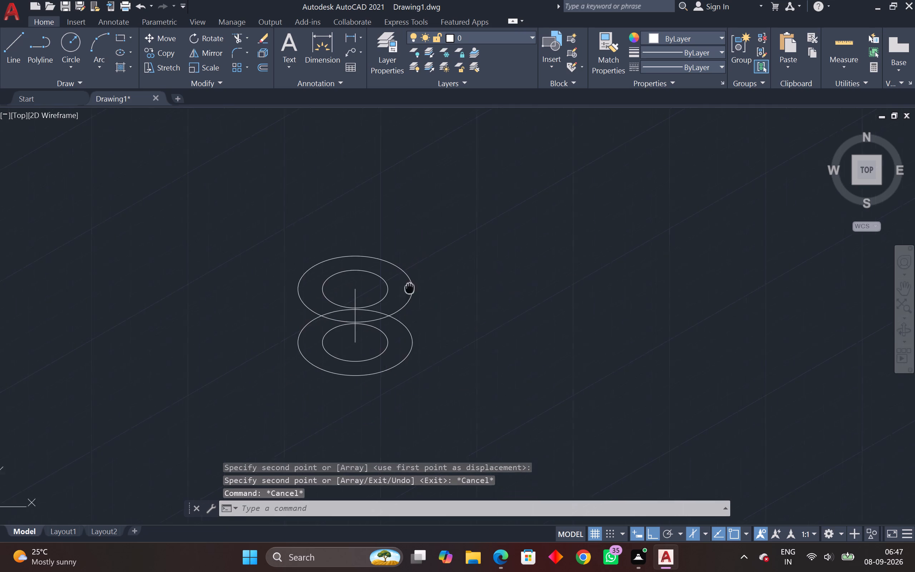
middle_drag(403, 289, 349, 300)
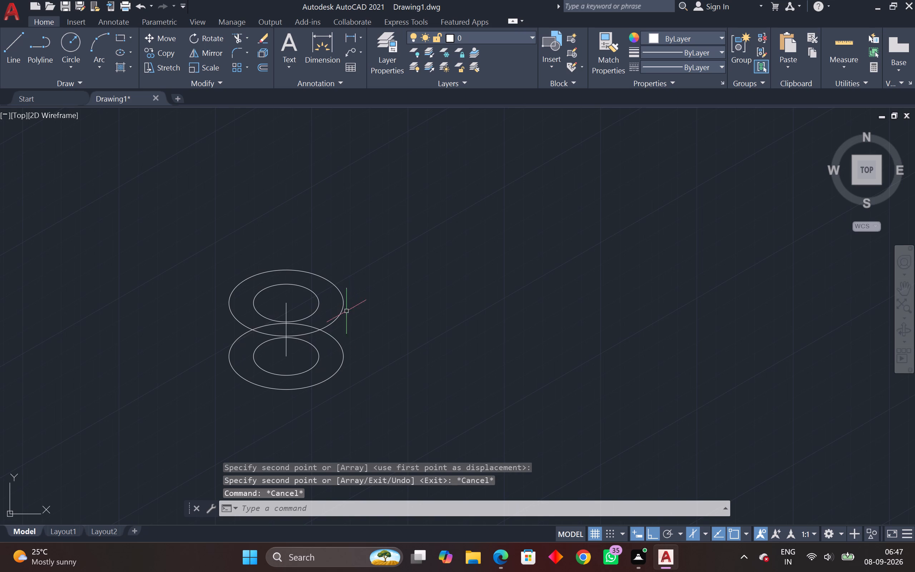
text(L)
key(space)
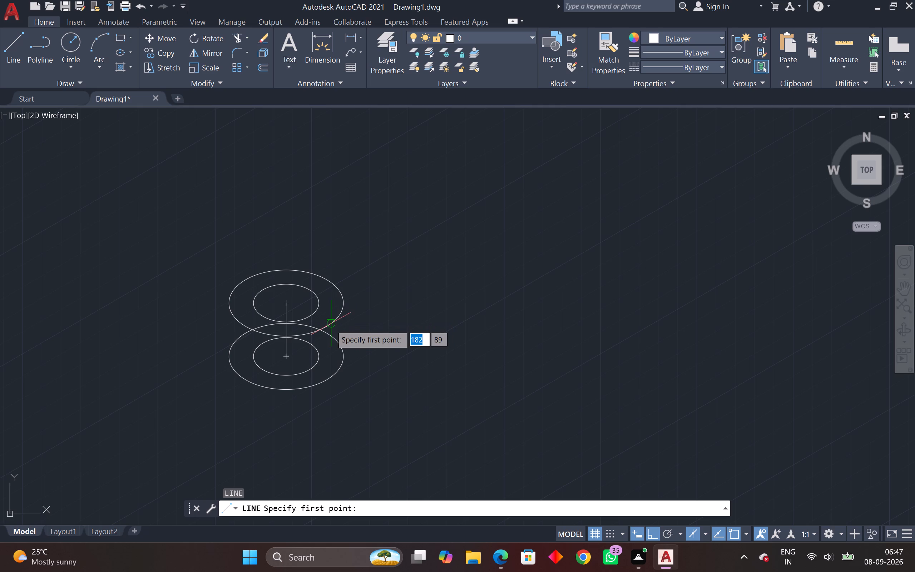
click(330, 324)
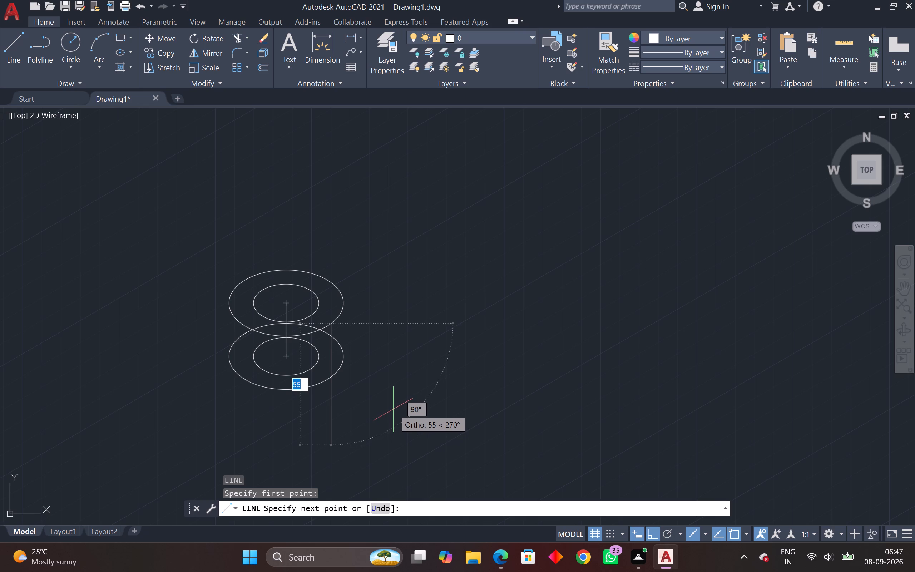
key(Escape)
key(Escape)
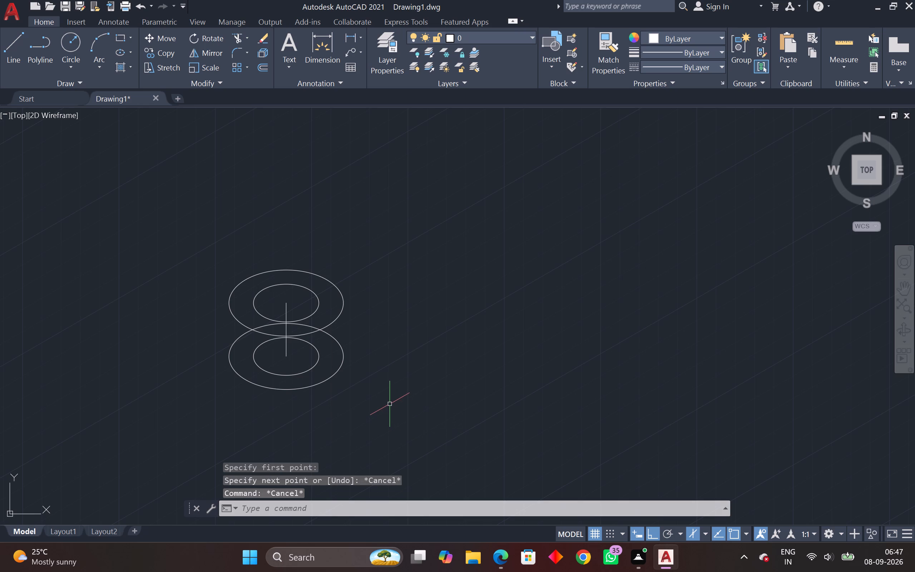
Draw a vertical line joining the right quadrants of the upper and lower outer isocircles.
text(L)
key(space)
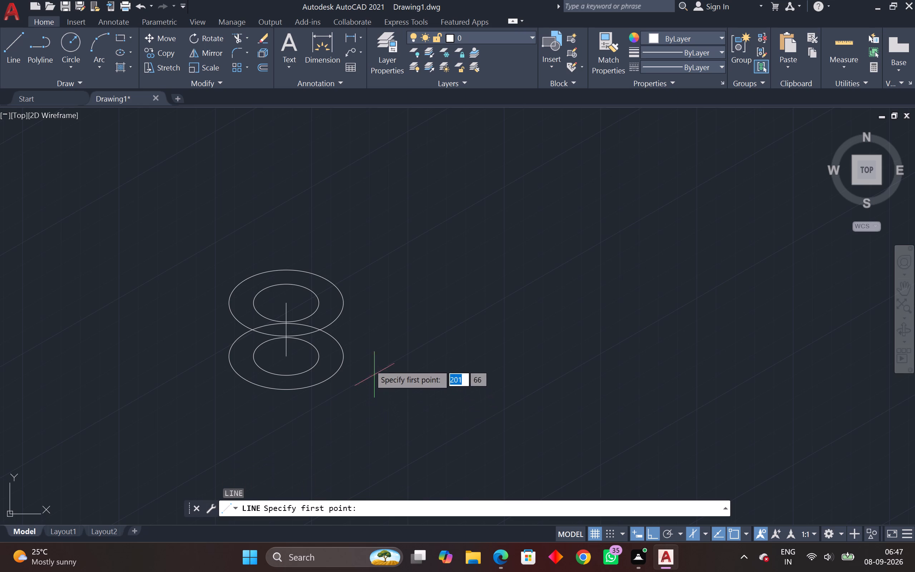
click(342, 302)
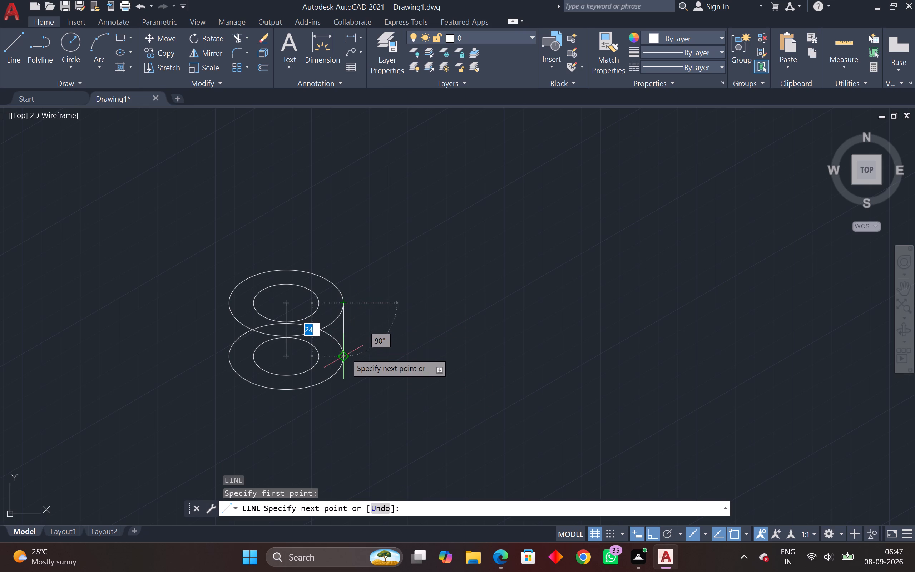
click(345, 353)
key(Escape)
key(Escape)
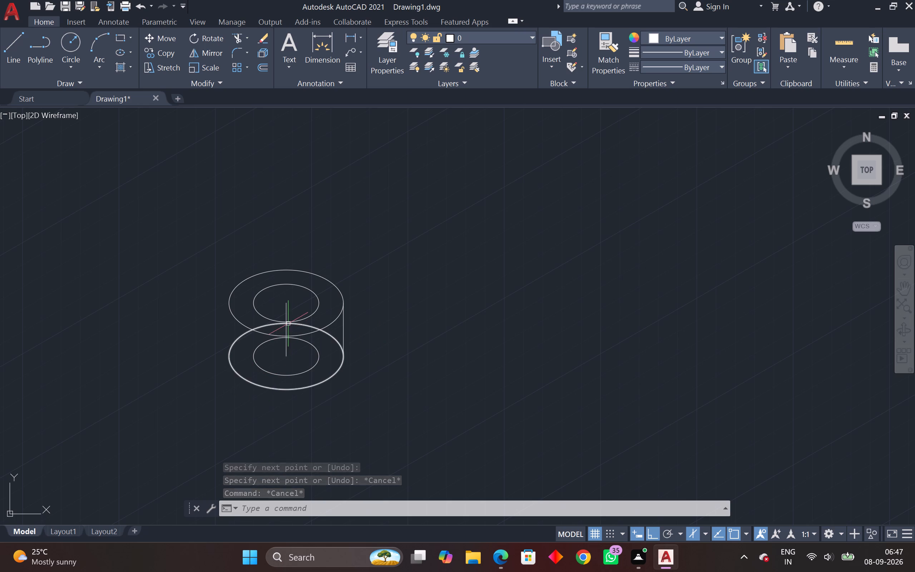
Draw a vertical line joining the left quadrants of the upper and lower outer isocircles.
key(l)
key(space)
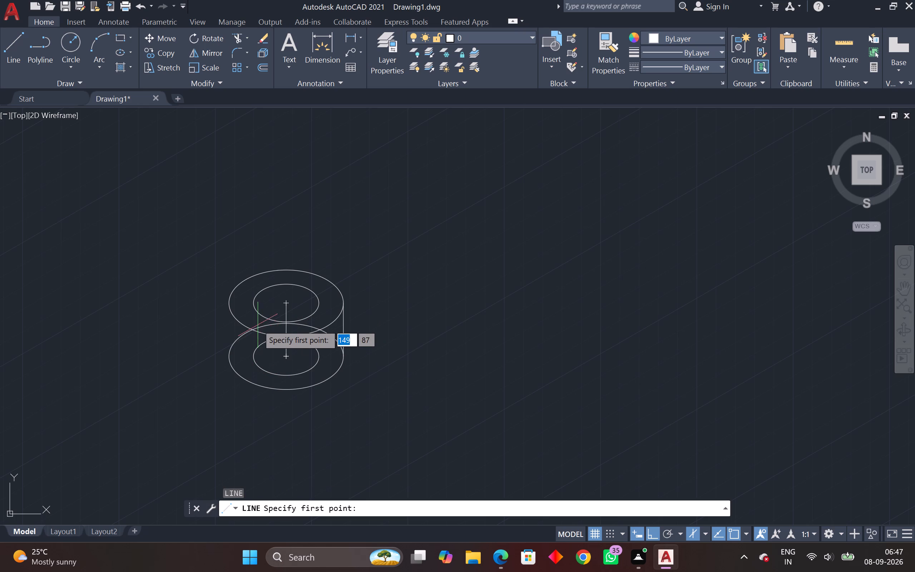
click(227, 305)
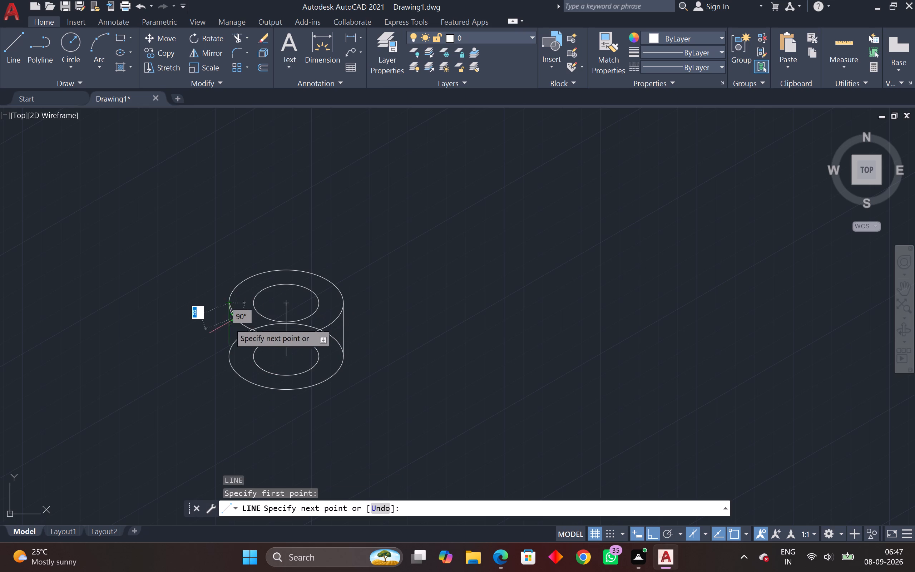
click(226, 359)
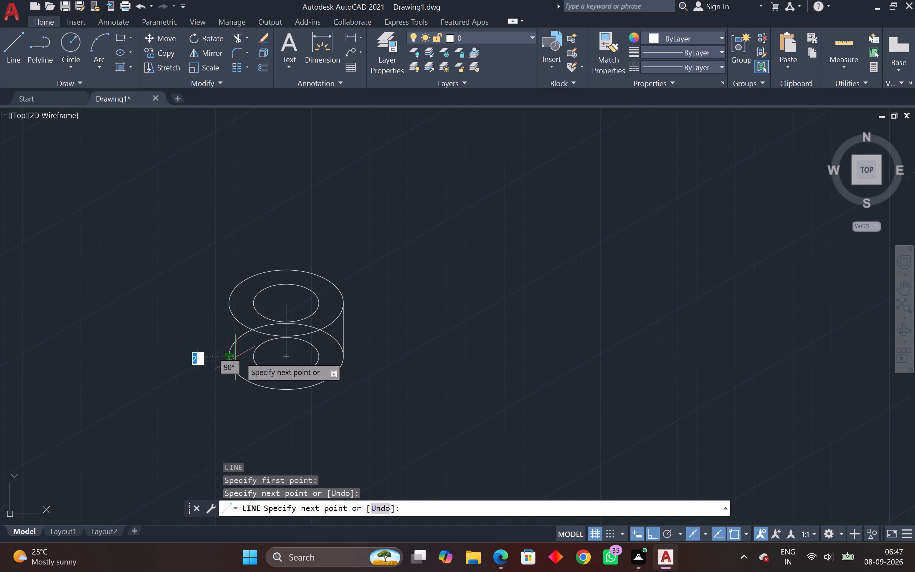
key(Escape)
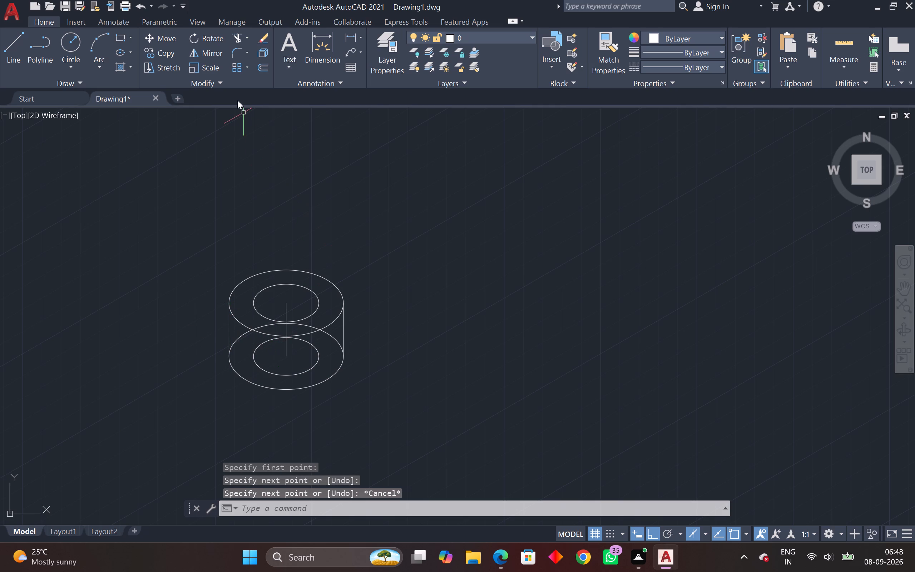
Trim away the hidden back half of the lower outer isocircle between the two vertical side lines.
click(234, 38)
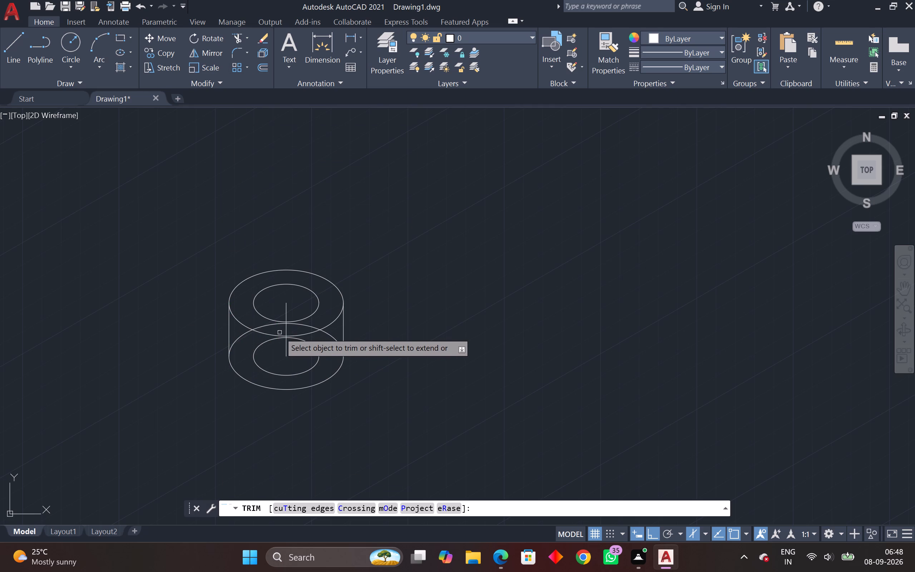
click(259, 345)
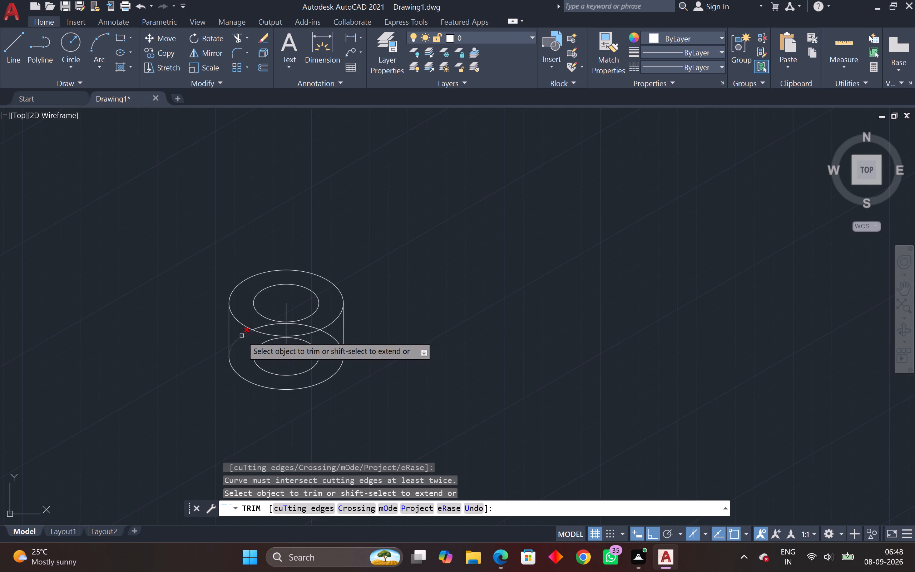
click(242, 336)
click(257, 345)
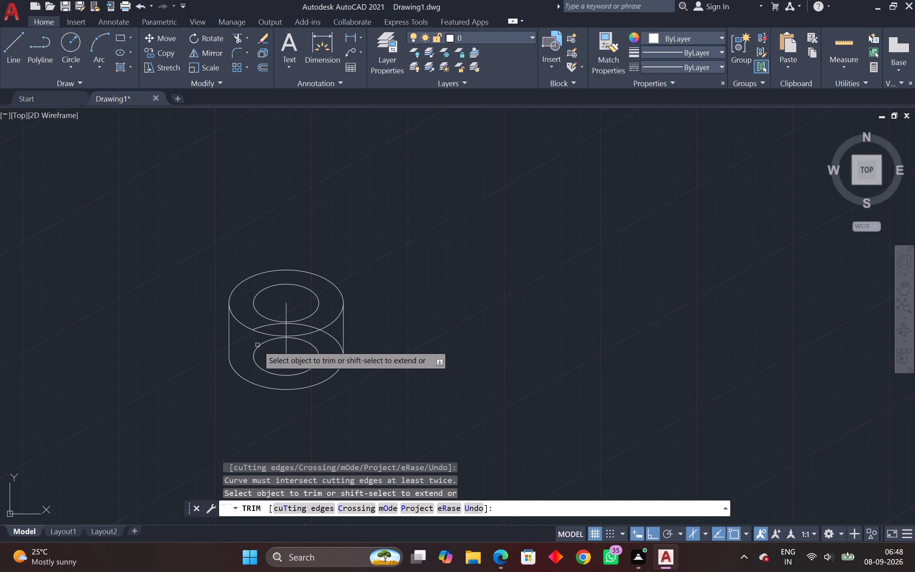
scroll(267, 344, up, 2)
middle_drag(261, 349, 247, 400)
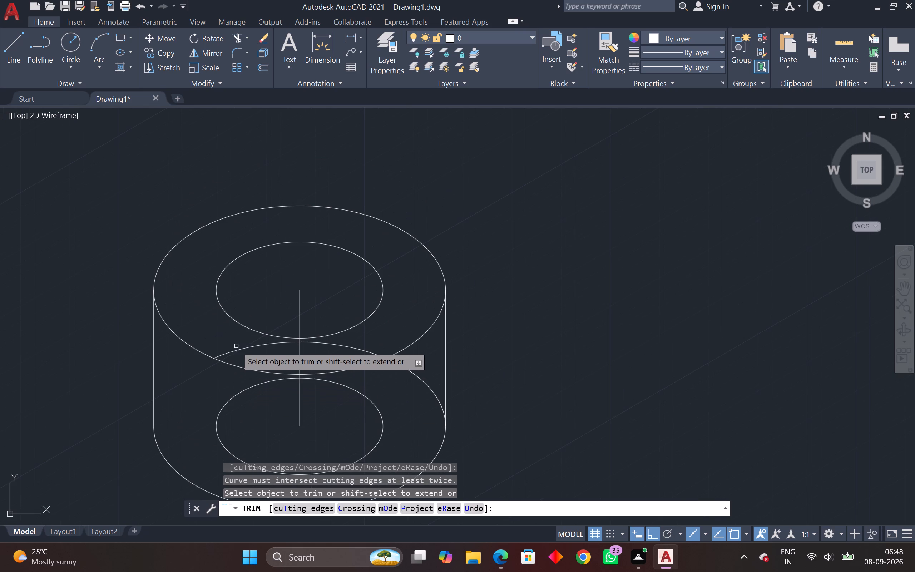
click(237, 351)
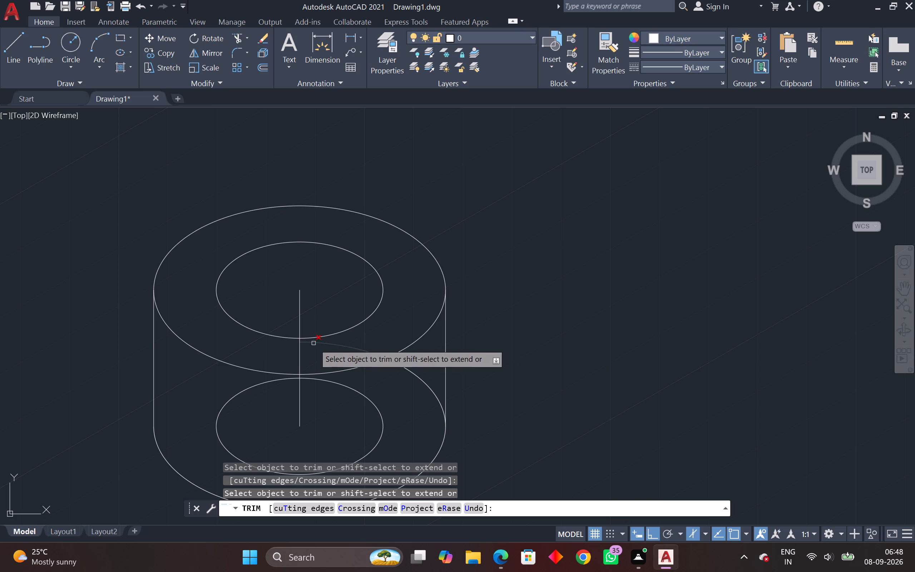
click(314, 344)
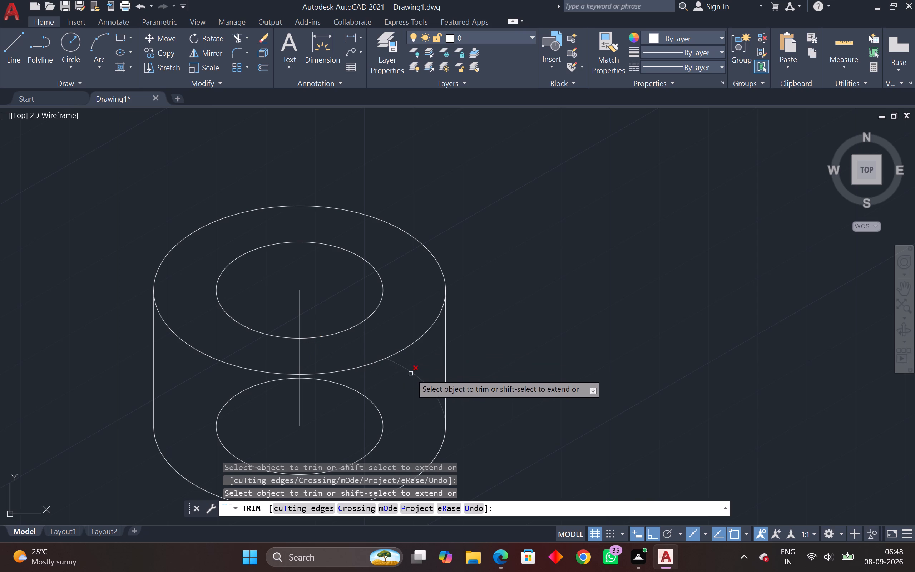
click(411, 374)
scroll(562, 376, down, 1)
middle_drag(562, 376, 559, 335)
key(Escape)
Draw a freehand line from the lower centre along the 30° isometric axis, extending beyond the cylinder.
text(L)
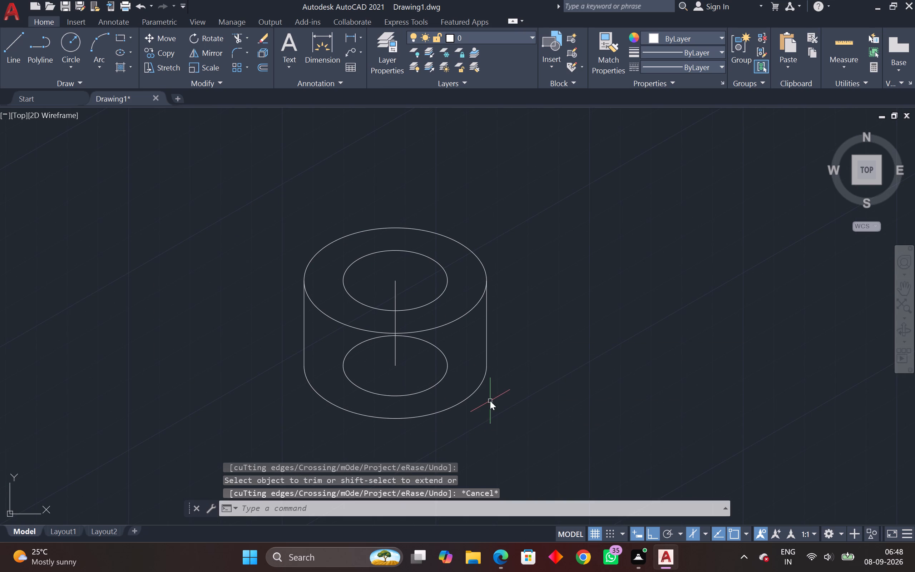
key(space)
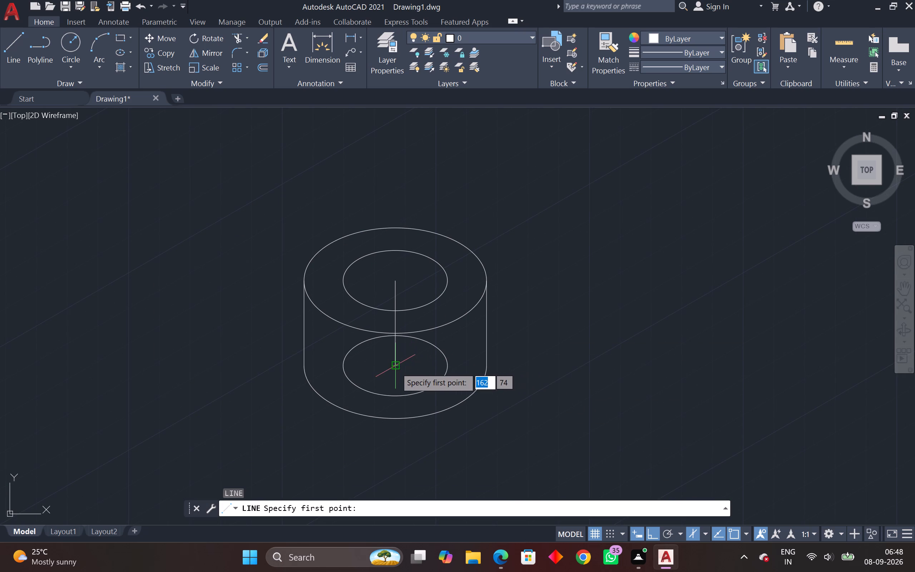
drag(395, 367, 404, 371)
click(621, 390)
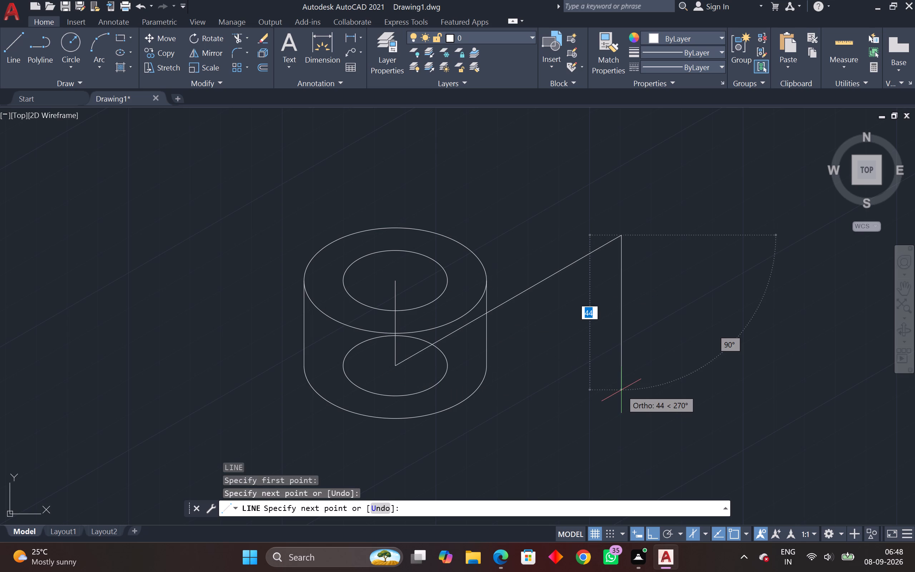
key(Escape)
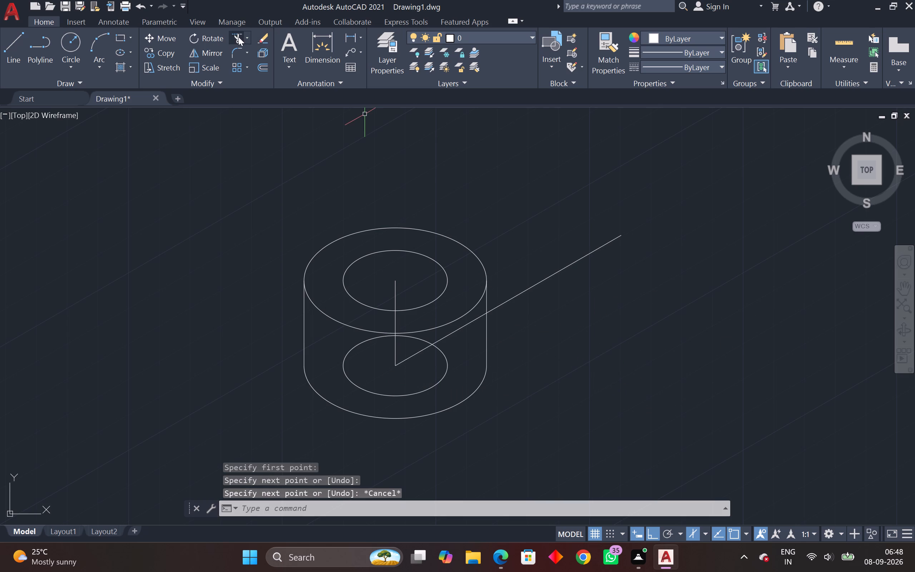
Trim away the whole lower inner isocircle inside the cylinder.
click(238, 37)
click(351, 347)
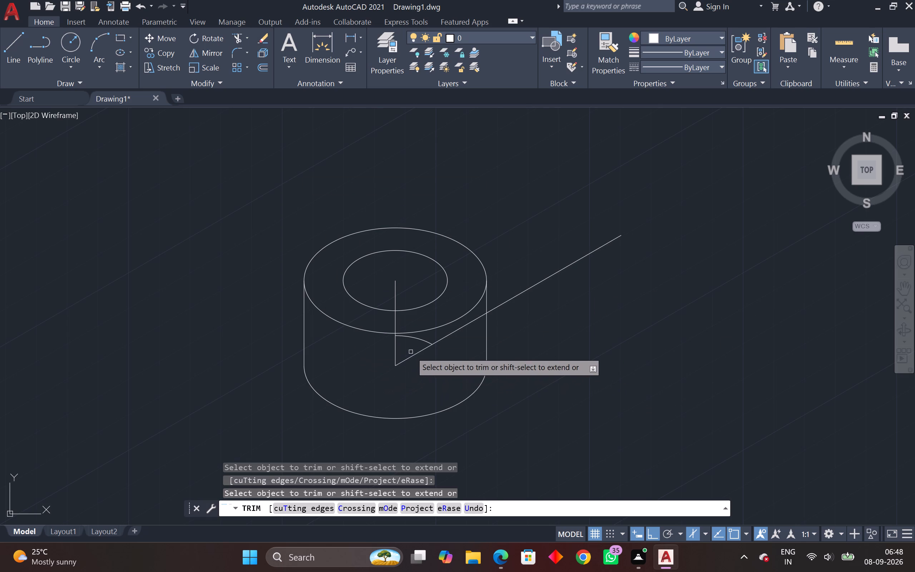
click(419, 340)
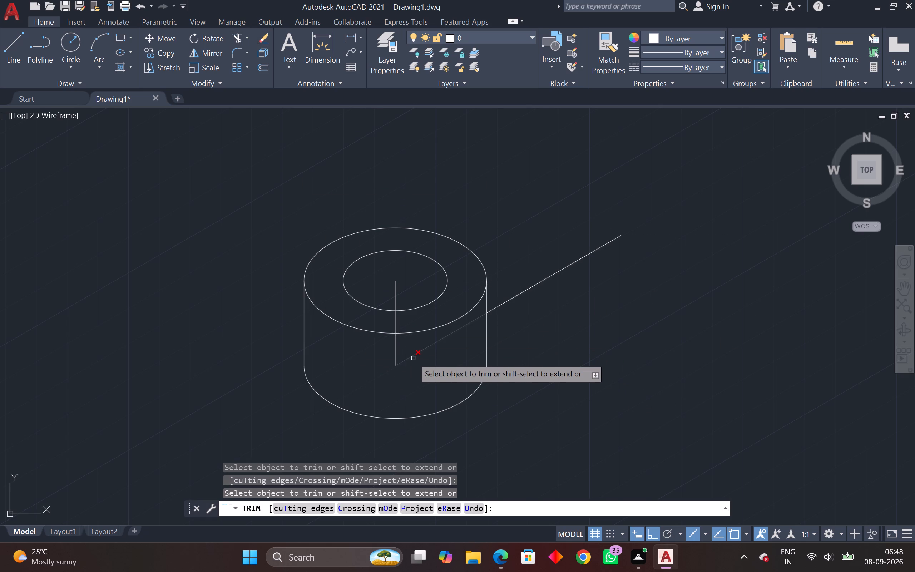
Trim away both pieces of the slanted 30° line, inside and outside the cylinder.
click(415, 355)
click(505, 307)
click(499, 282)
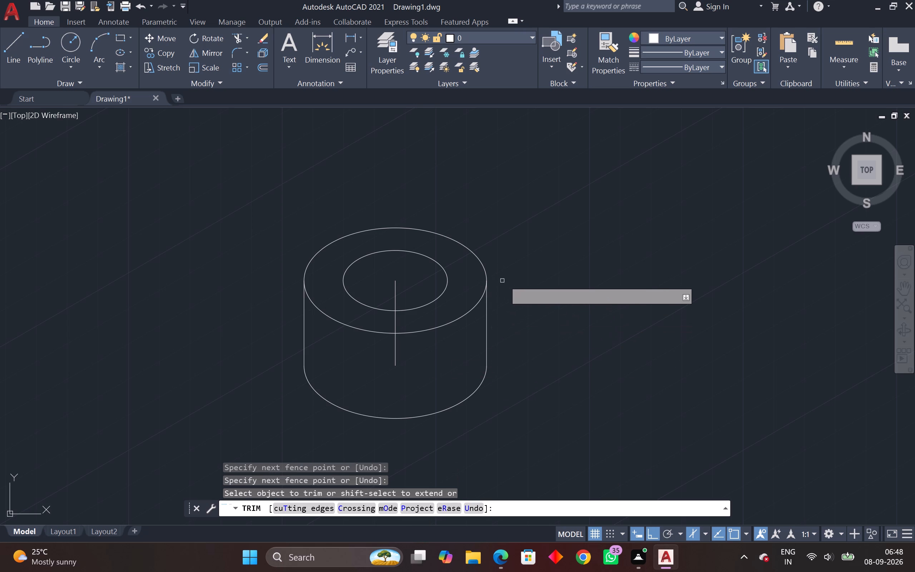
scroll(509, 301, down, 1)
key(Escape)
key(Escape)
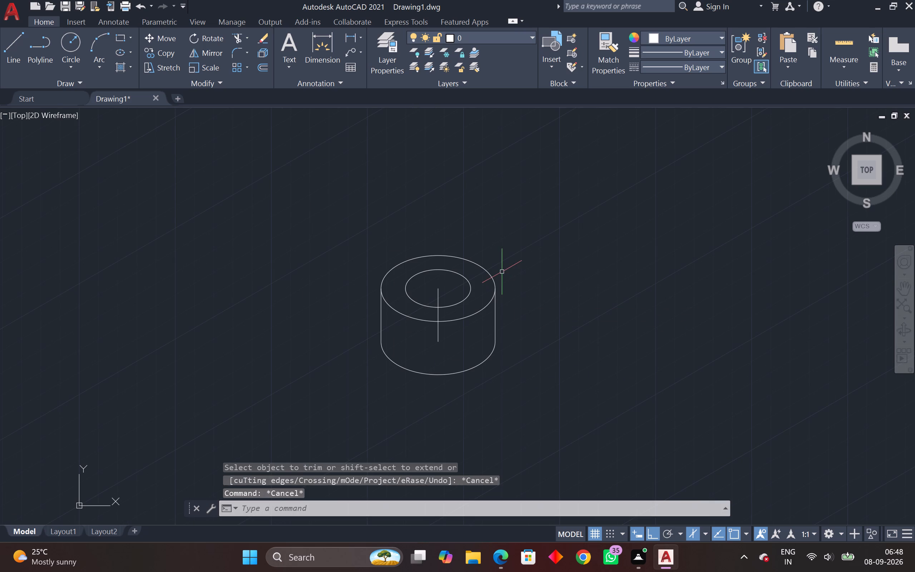
Draw a 100 mm line from the cylinder's lower centre, up along the 30° isometric axis.
scroll(502, 271, down, 1)
middle_drag(502, 271, 401, 312)
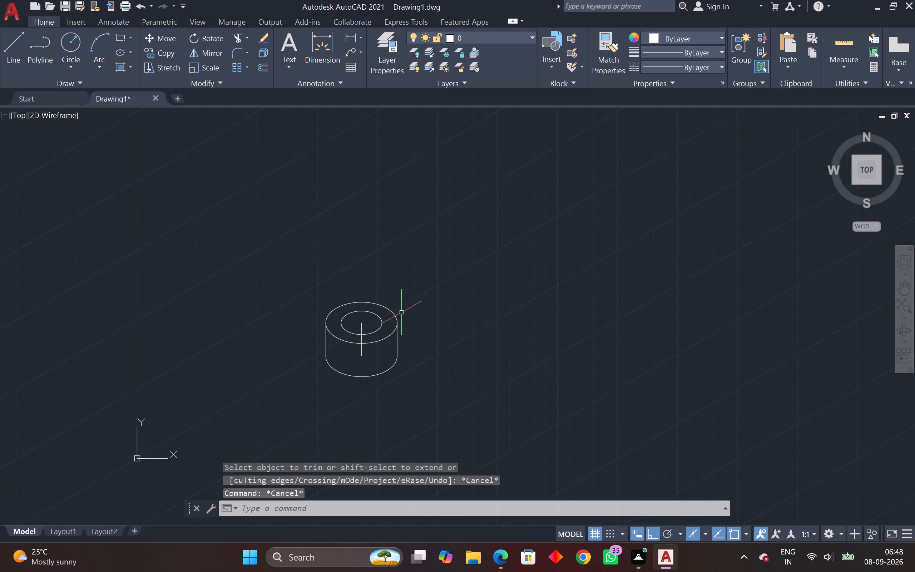
middle_drag(382, 331, 305, 362)
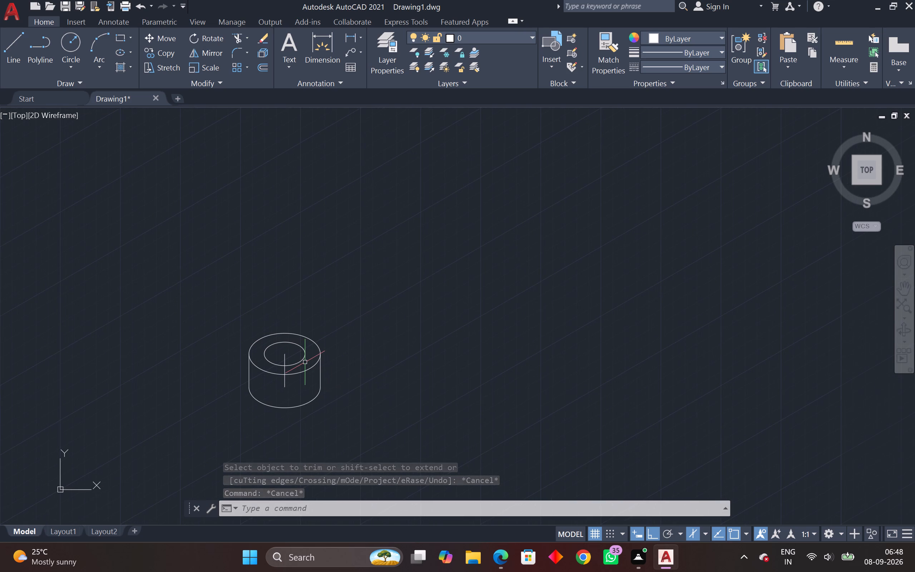
key(l)
key(space)
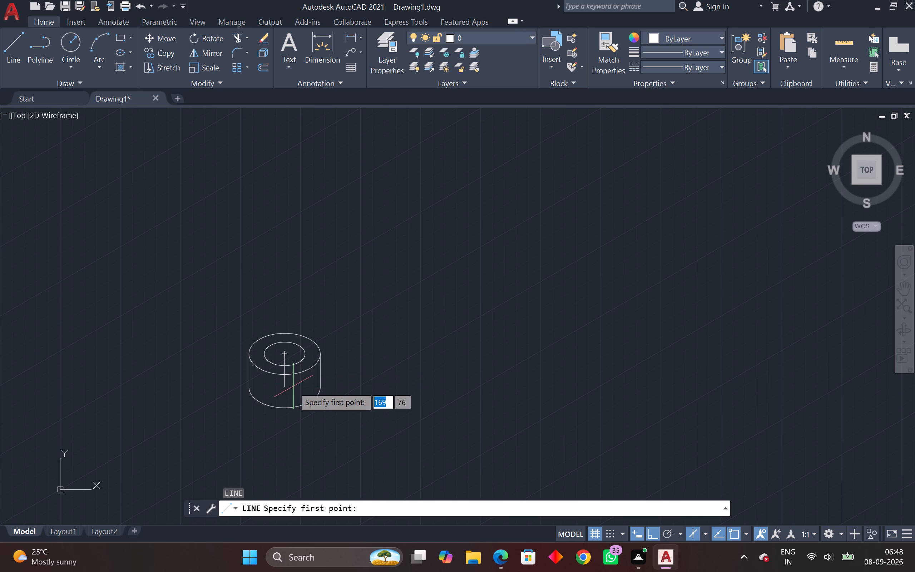
click(287, 385)
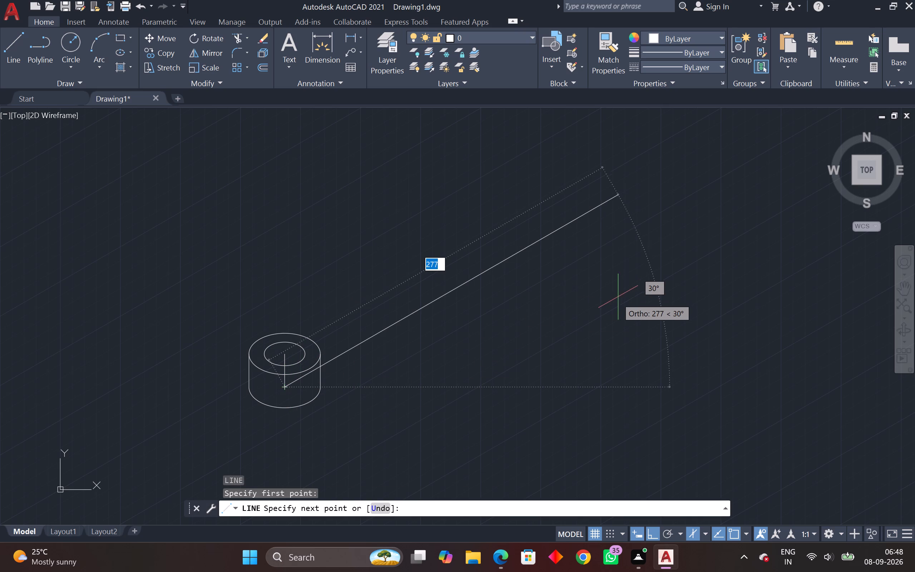
text(100)
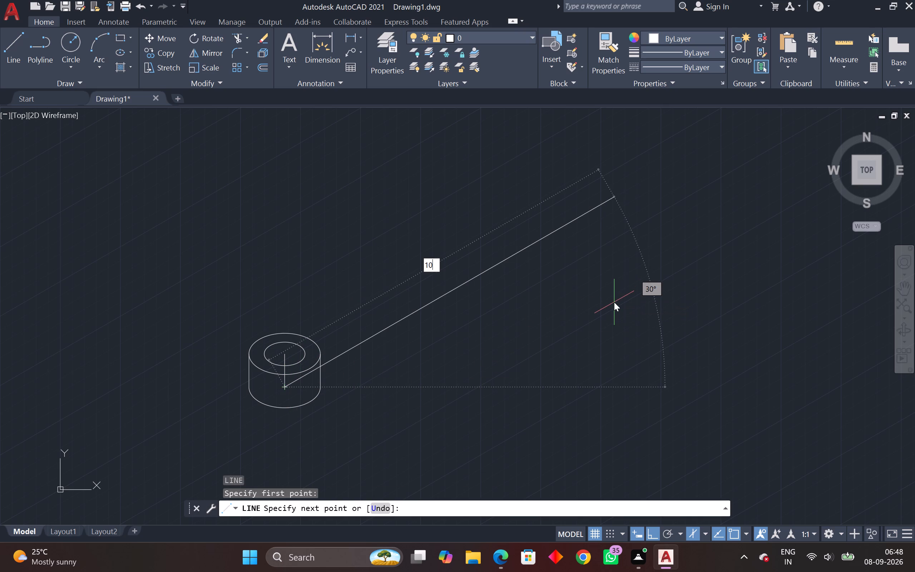
key(Return)
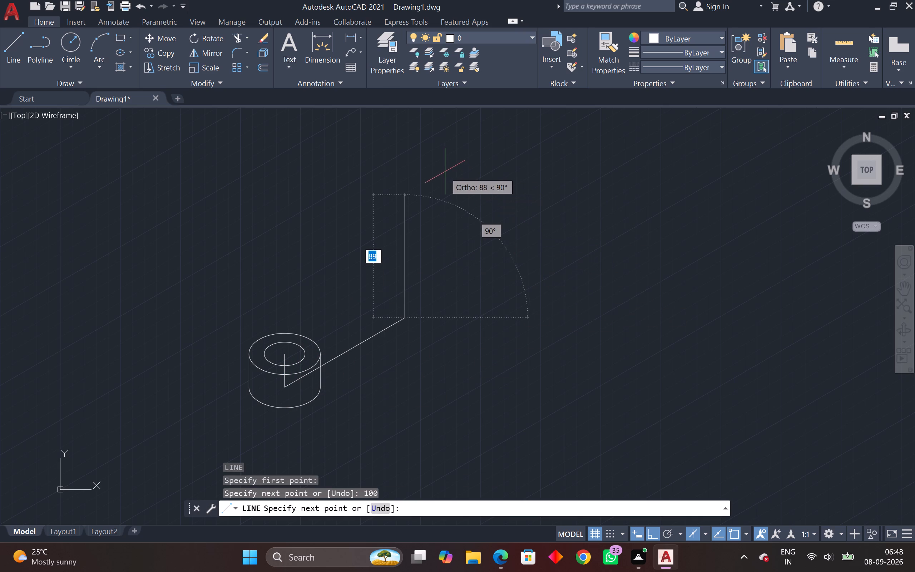
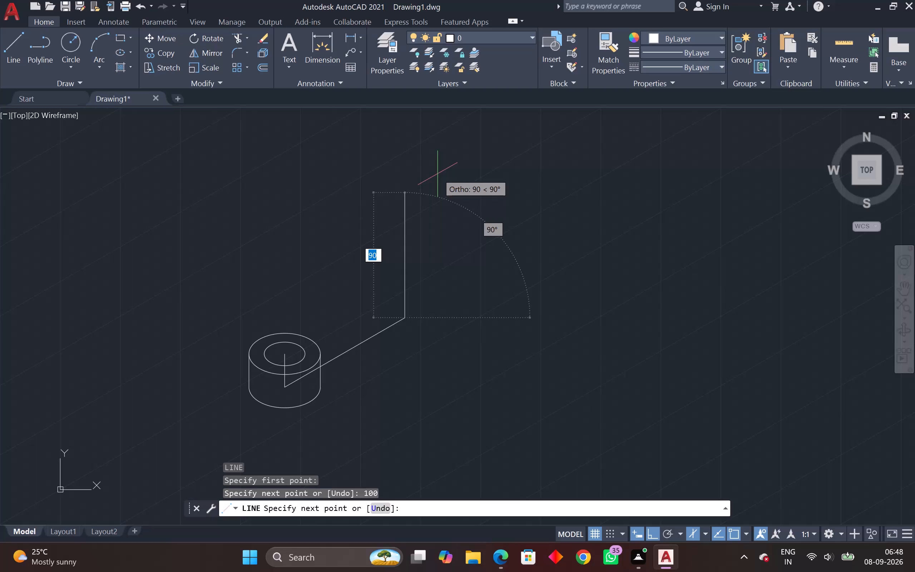
Draw a 36 mm vertical line upward from the far end of the 100 mm line.
text(36)
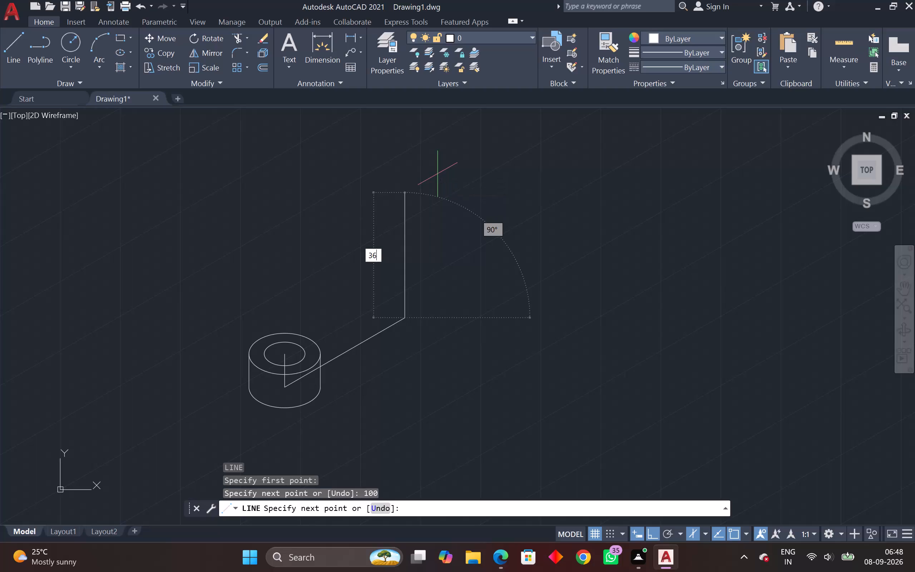
key(Return)
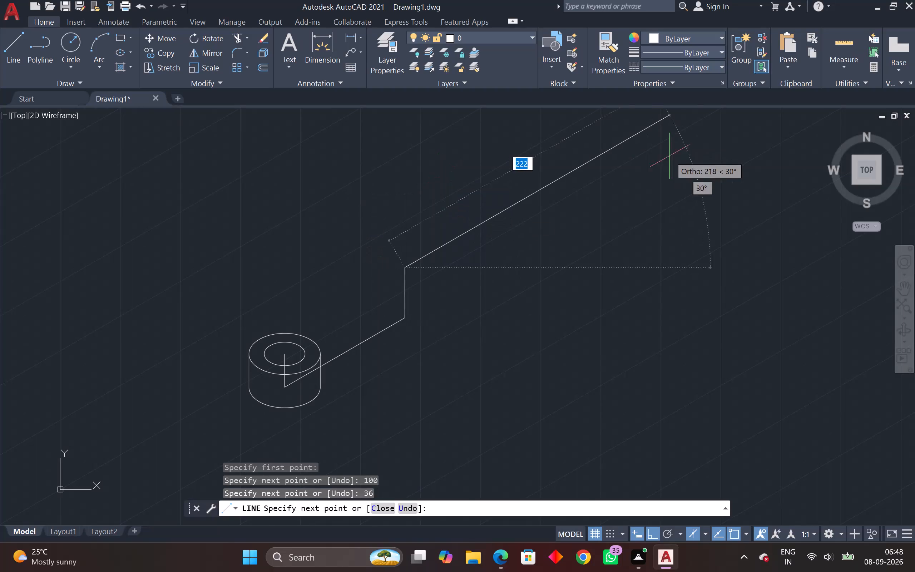
key(Escape)
key(Escape)
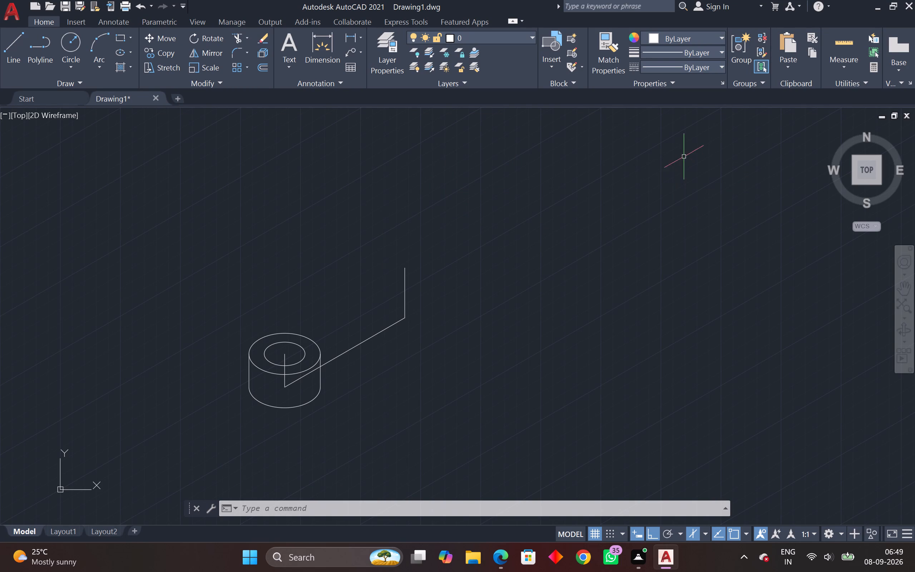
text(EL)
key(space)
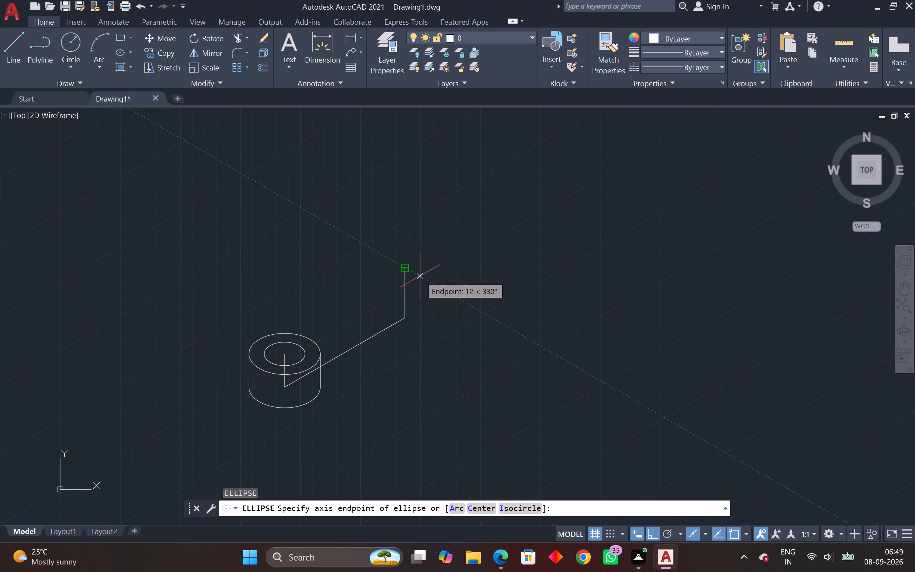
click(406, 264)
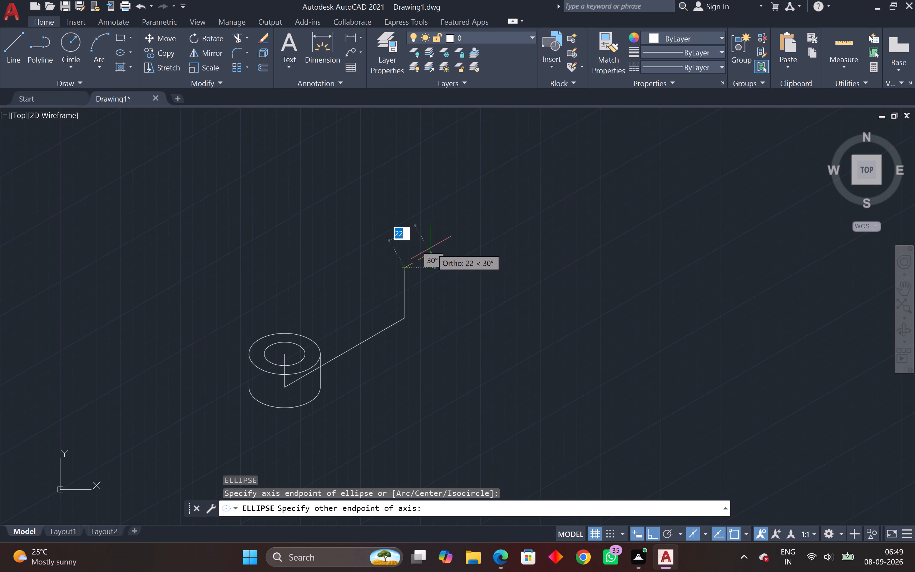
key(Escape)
Draw a radius 18 isocircle in the top isoplane, centred on the upper end of the 36 mm vertical line.
key(space)
click(516, 505)
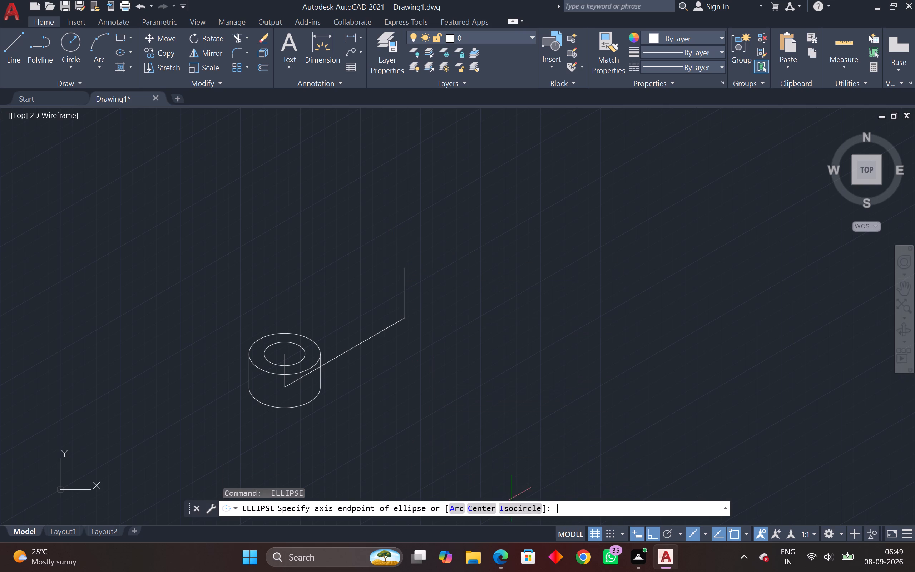
click(401, 265)
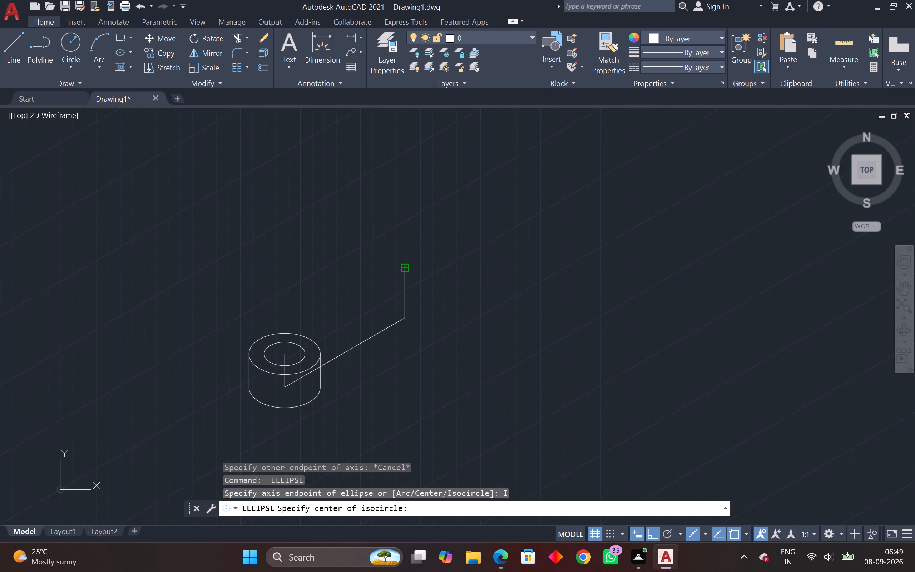
key(F5)
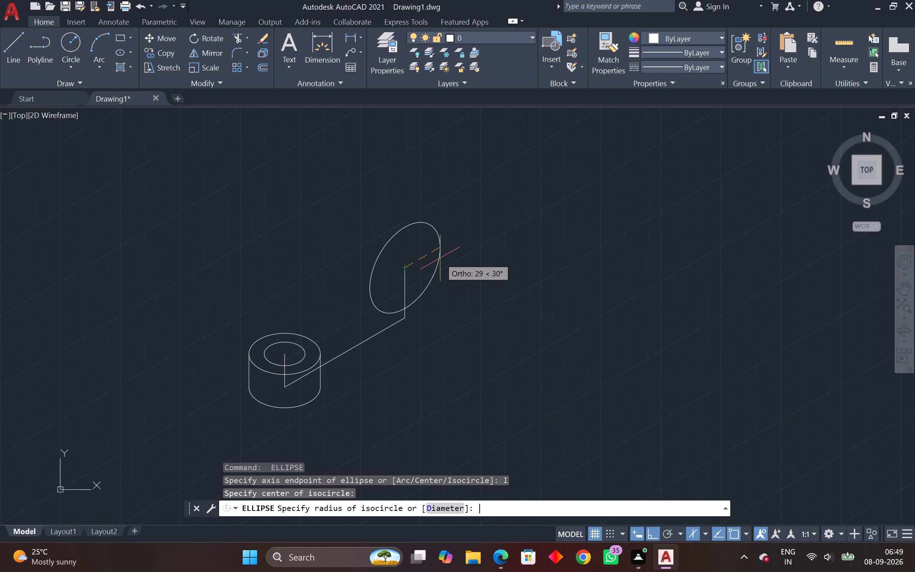
key(F5)
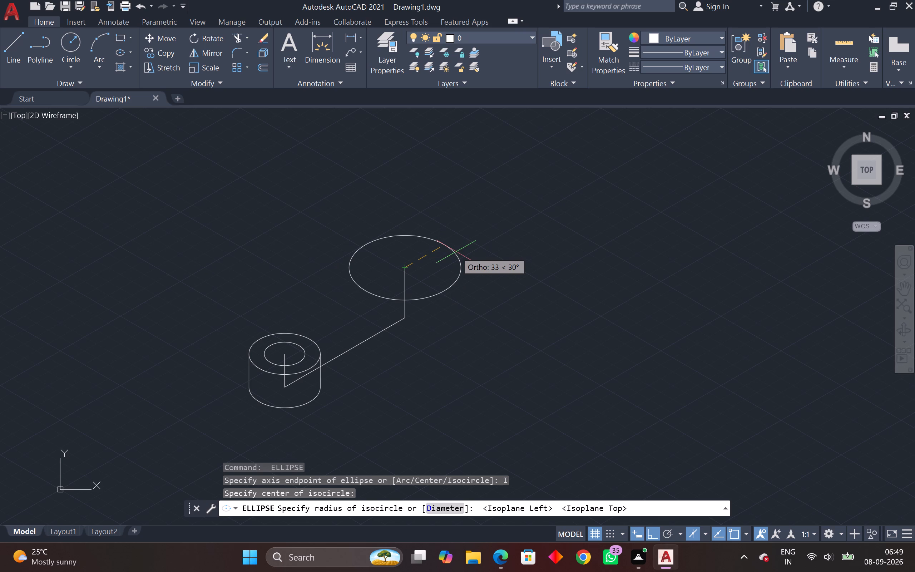
text(18)
key(Return)
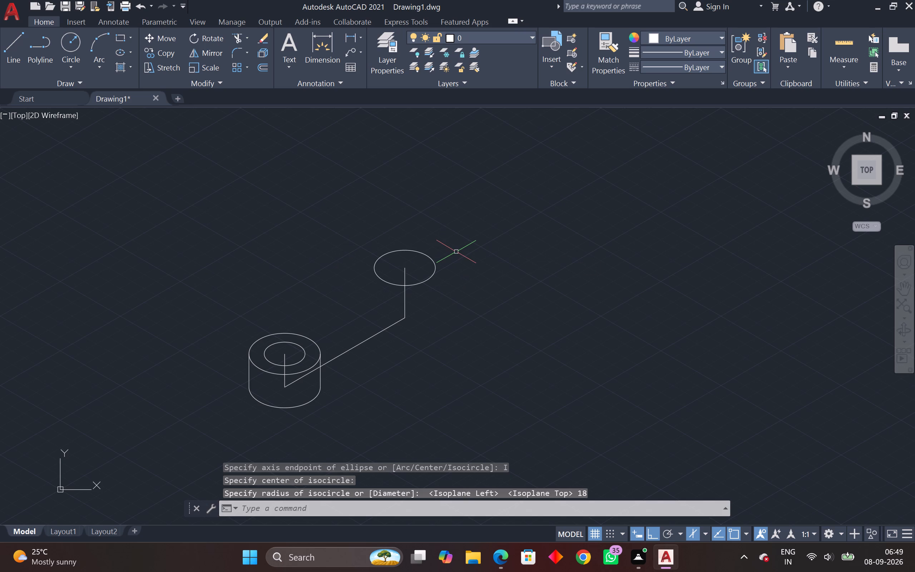
Draw a concentric radius 32 isocircle around the radius 18 one, in the top isoplane.
key(space)
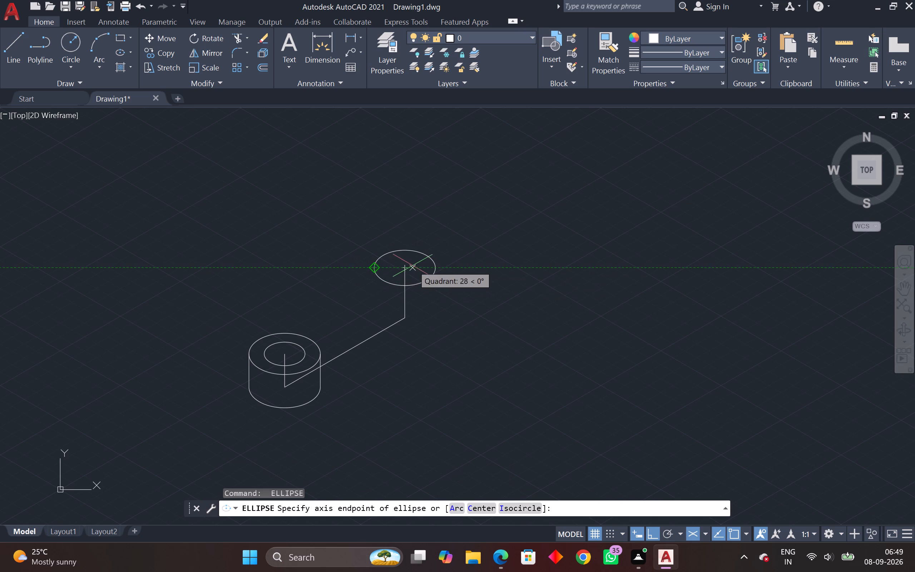
click(510, 512)
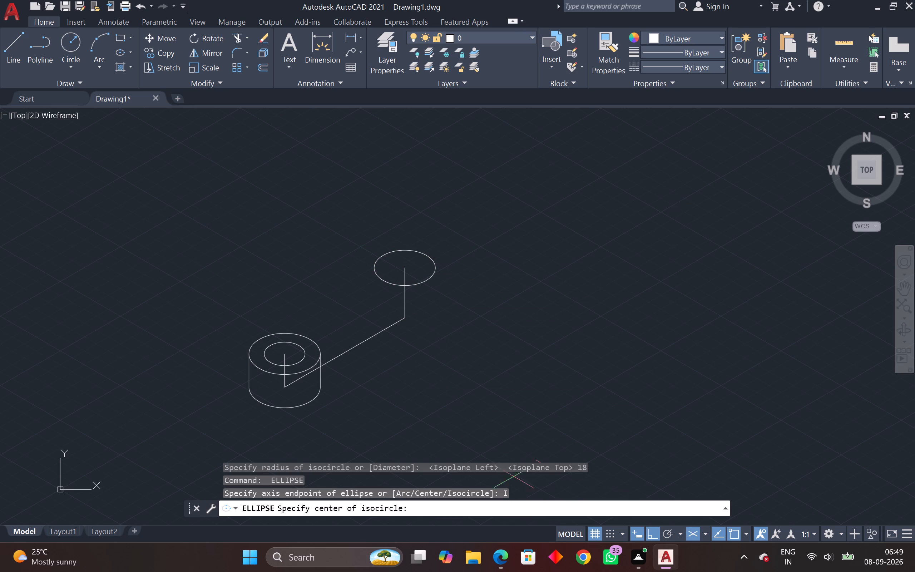
click(408, 265)
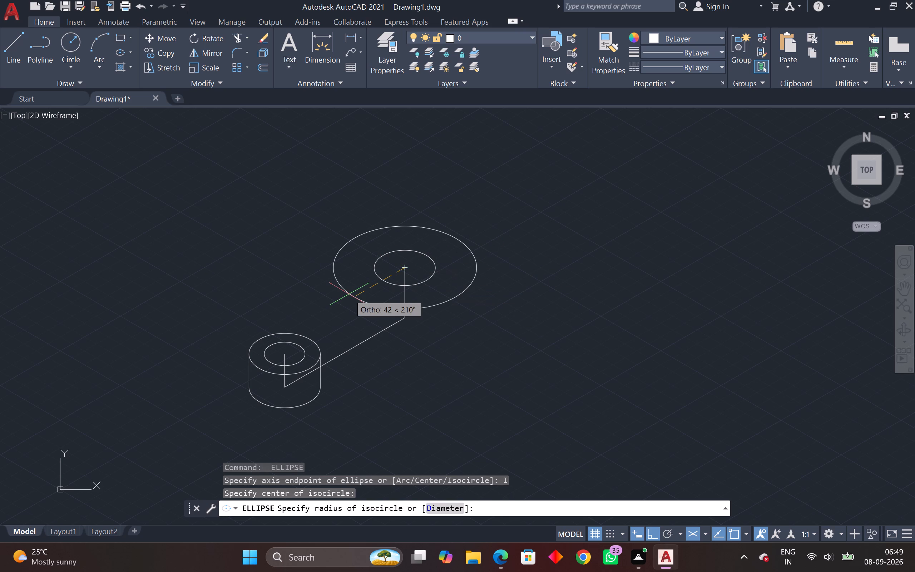
text(32)
key(Return)
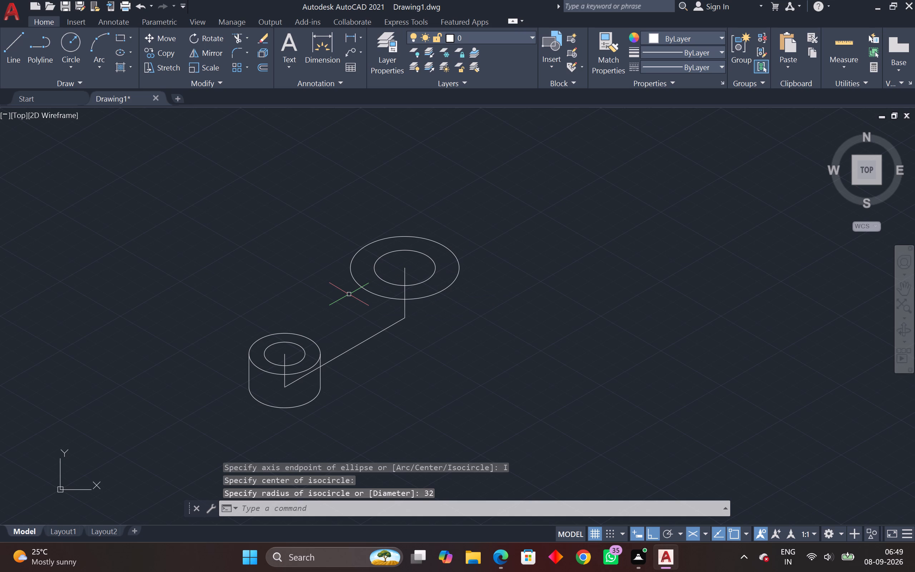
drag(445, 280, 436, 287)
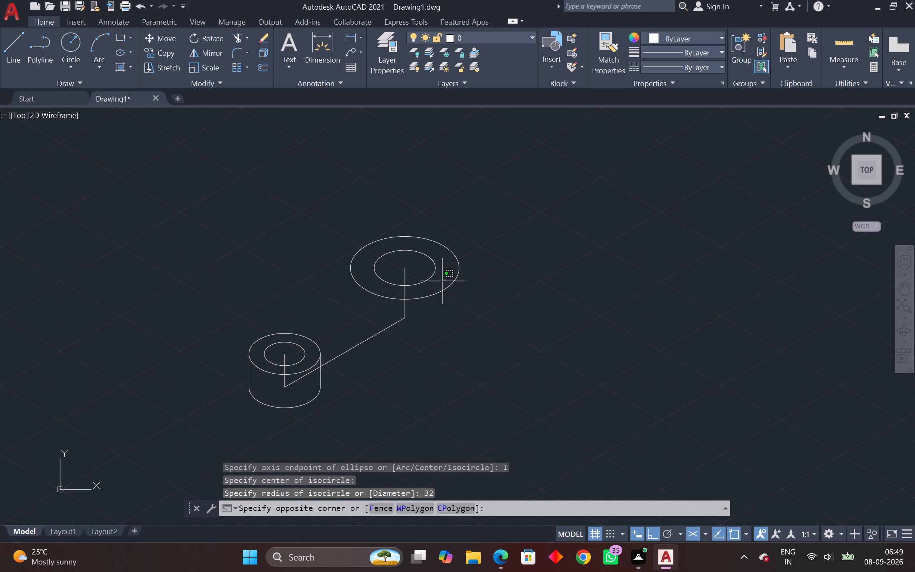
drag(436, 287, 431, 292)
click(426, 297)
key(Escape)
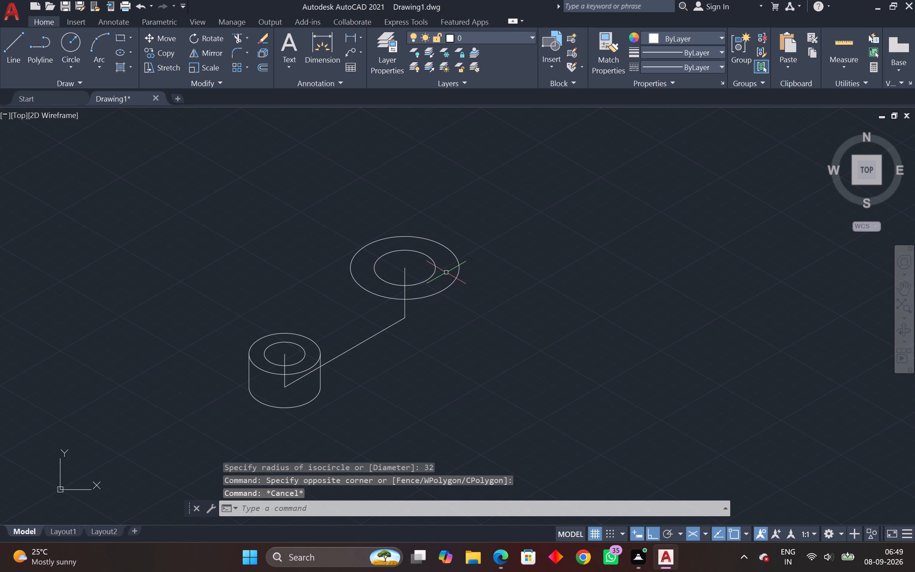
Copy the radius 32 isocircle straight down from its centre to the lower end of the 36 mm vertical line.
click(441, 280)
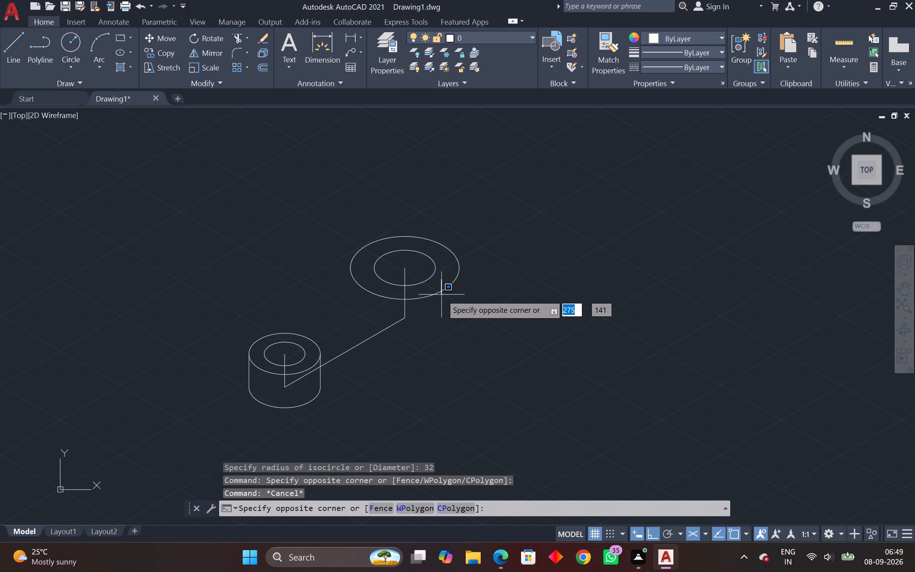
click(437, 298)
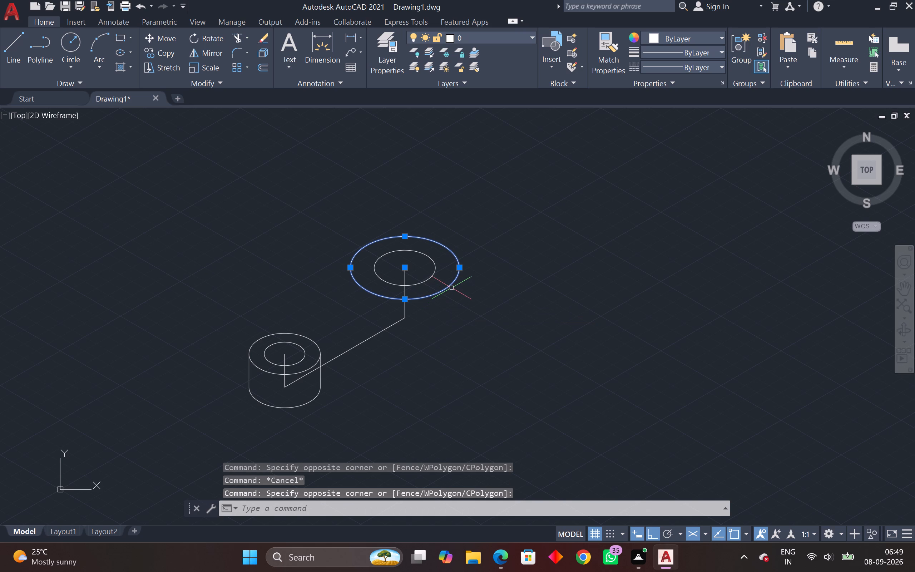
text(CO)
key(Return)
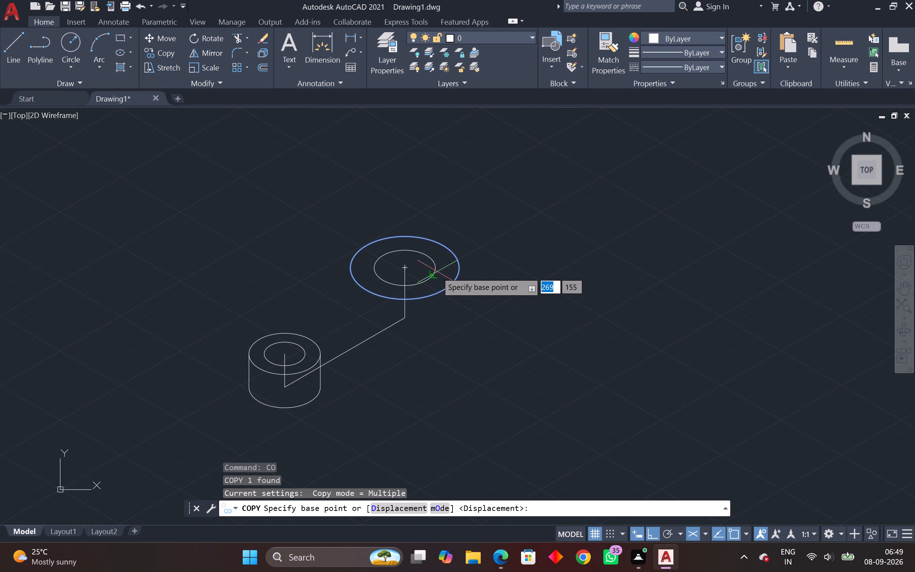
drag(405, 265, 404, 270)
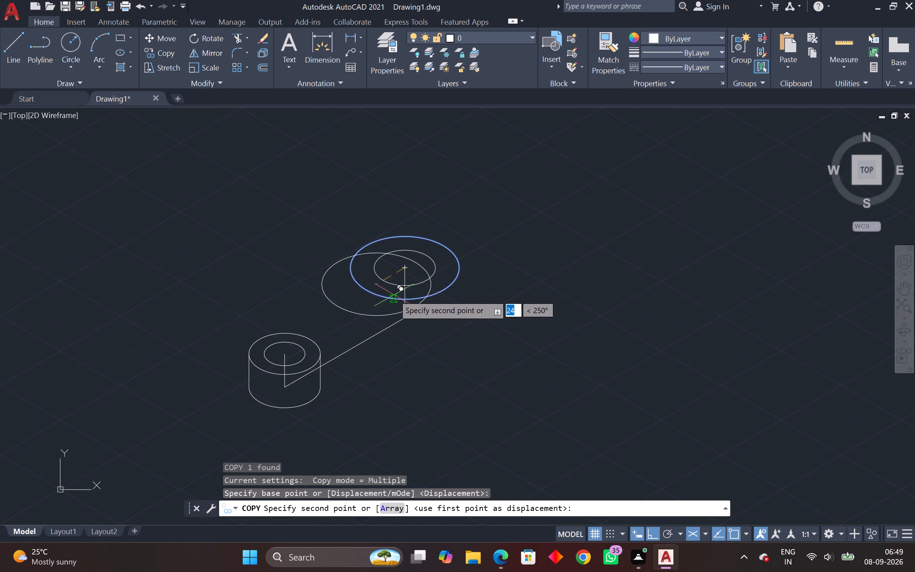
key(F5)
click(406, 317)
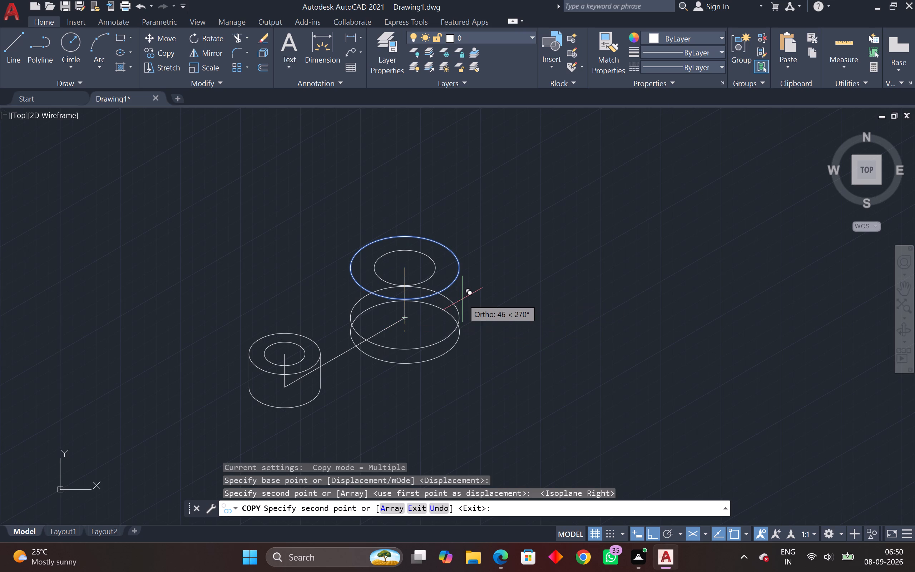
key(Escape)
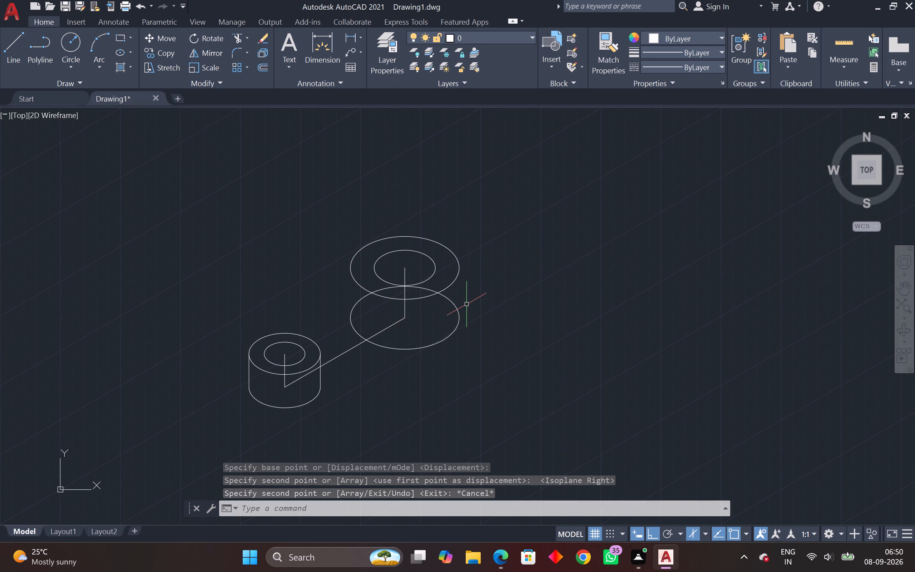
Draw vertical edge lines on both sides of the larger cylinder, joining the side quadrants of its upper and lower radius 32 isocircles.
text(L)
key(space)
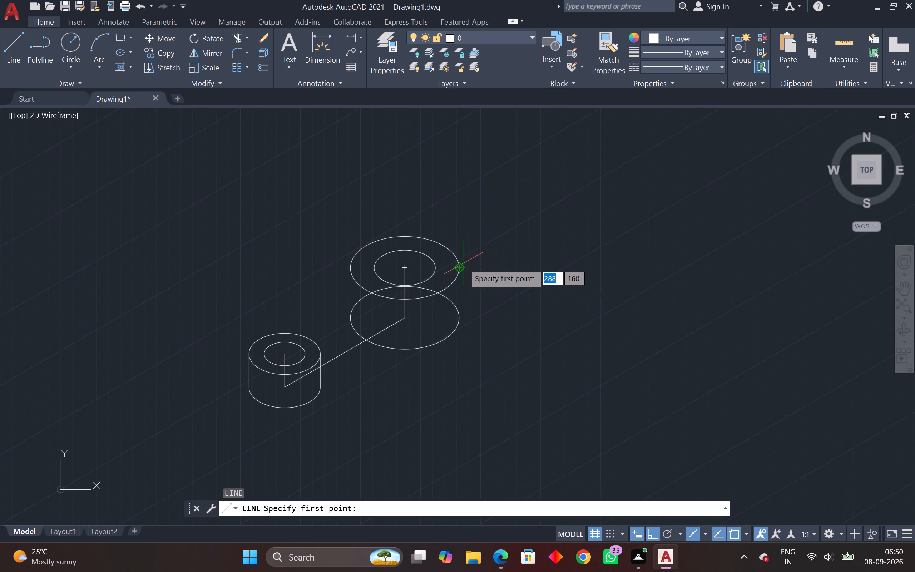
click(457, 267)
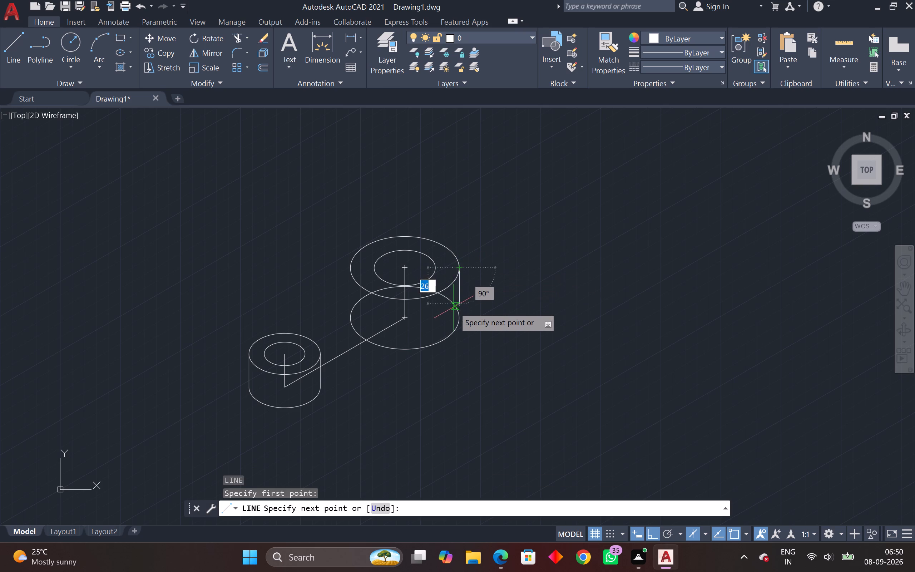
click(460, 317)
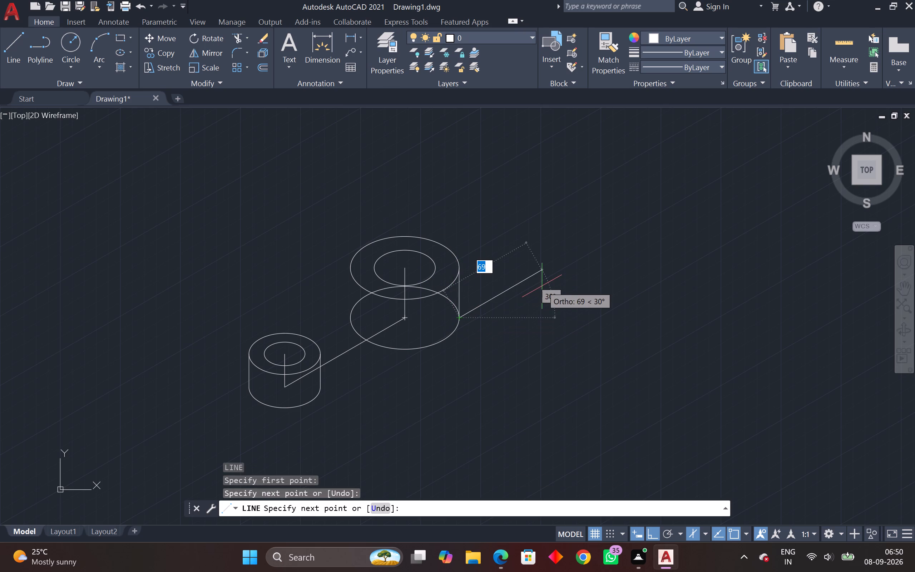
key(space)
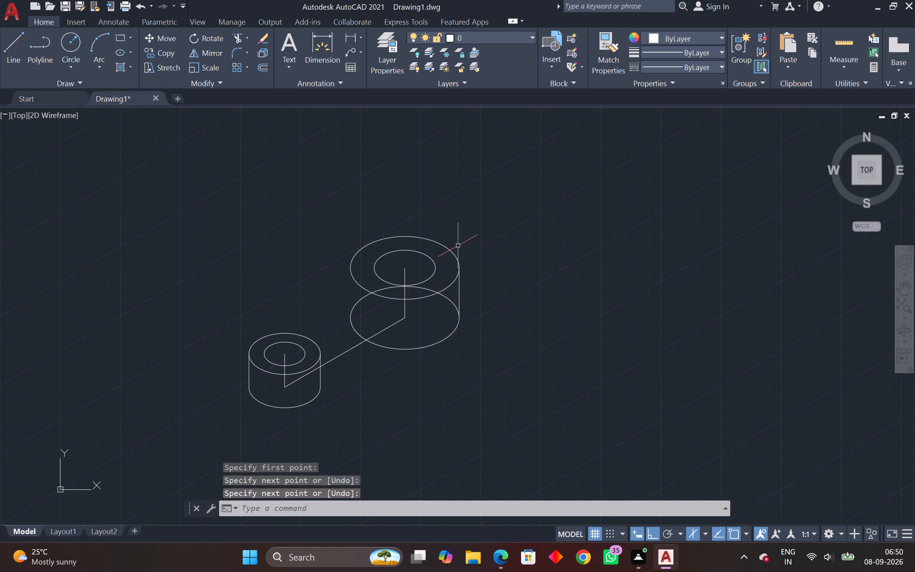
key(space)
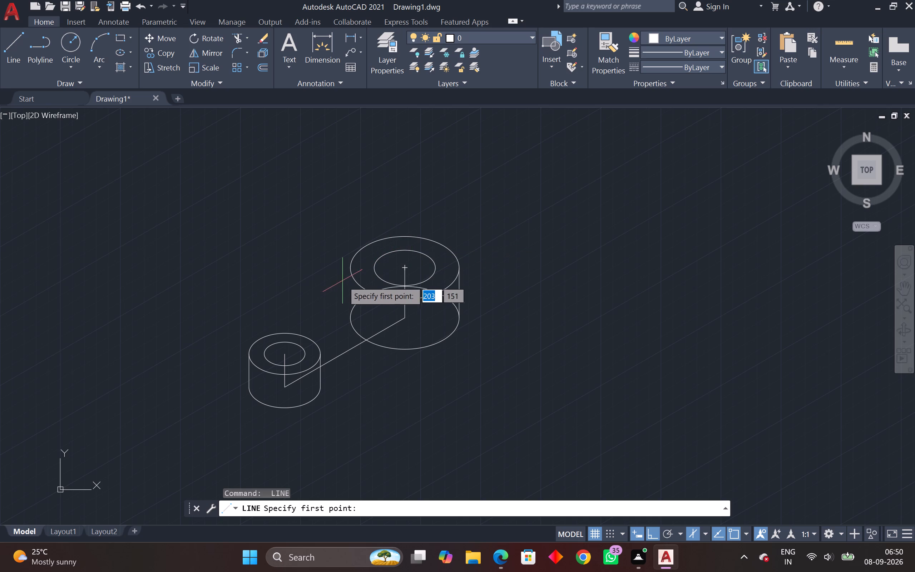
click(353, 267)
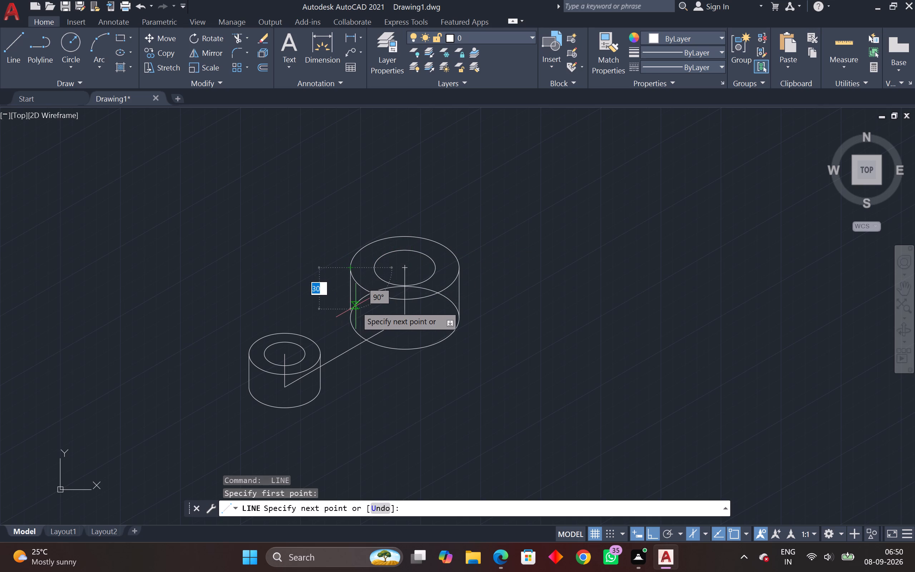
click(350, 314)
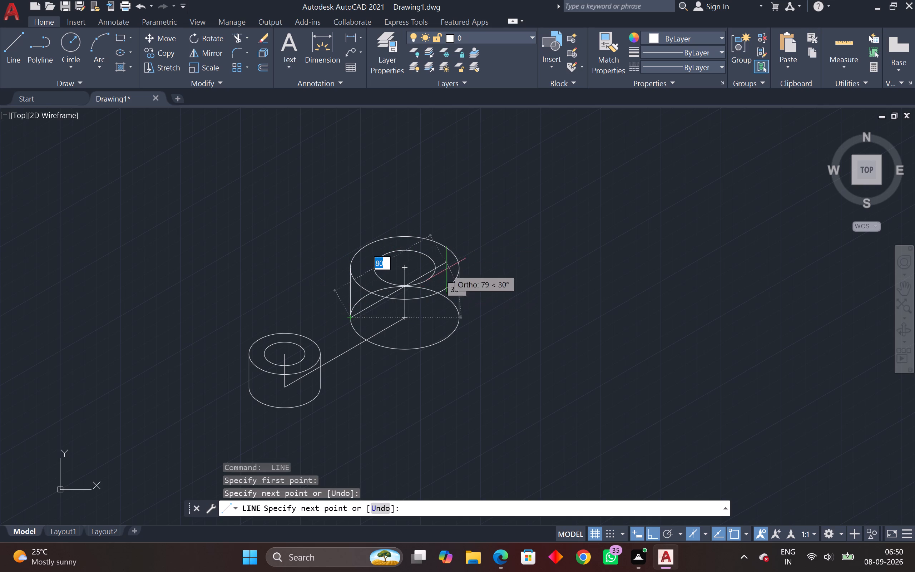
key(Escape)
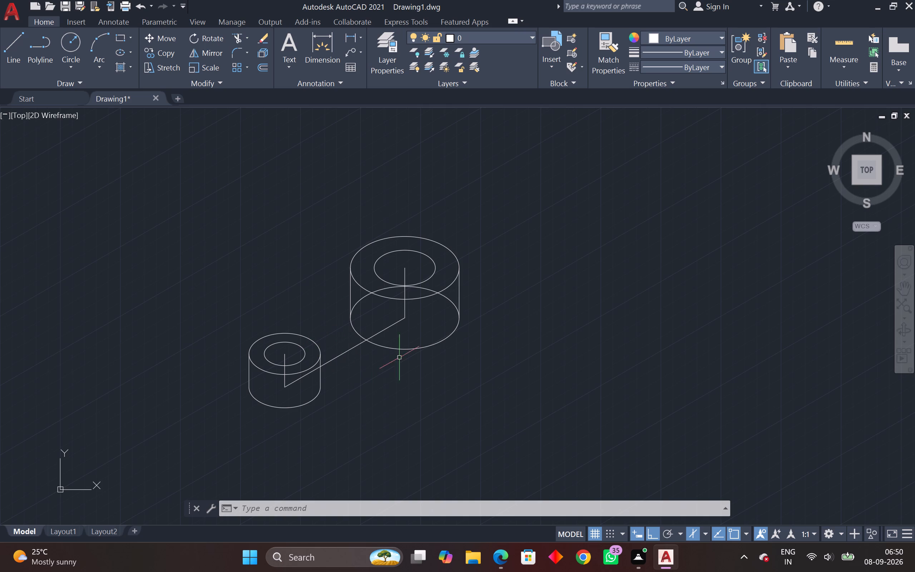
Copy the larger cylinder's lower radius 32 isocircle 12 mm straight up from its centre, using the left isoplane.
click(404, 371)
click(406, 343)
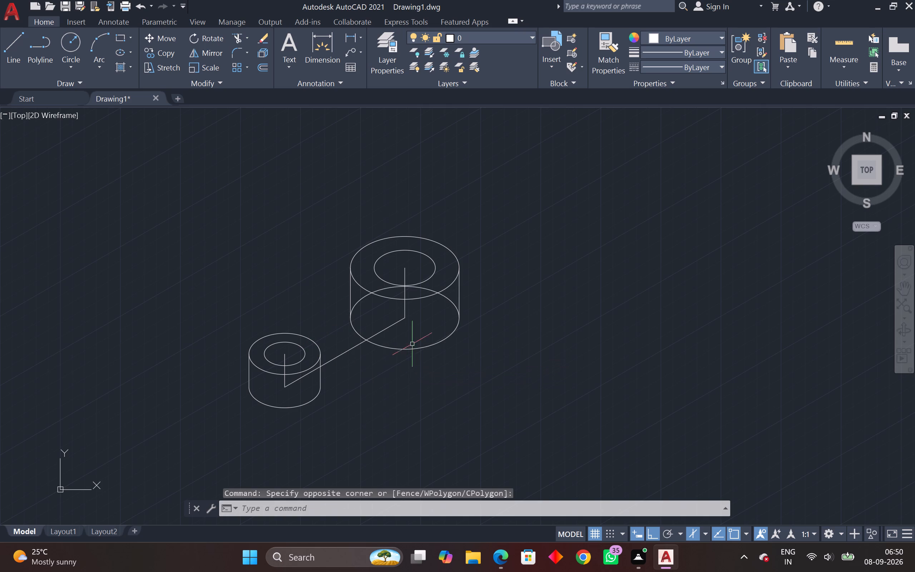
click(454, 352)
click(445, 335)
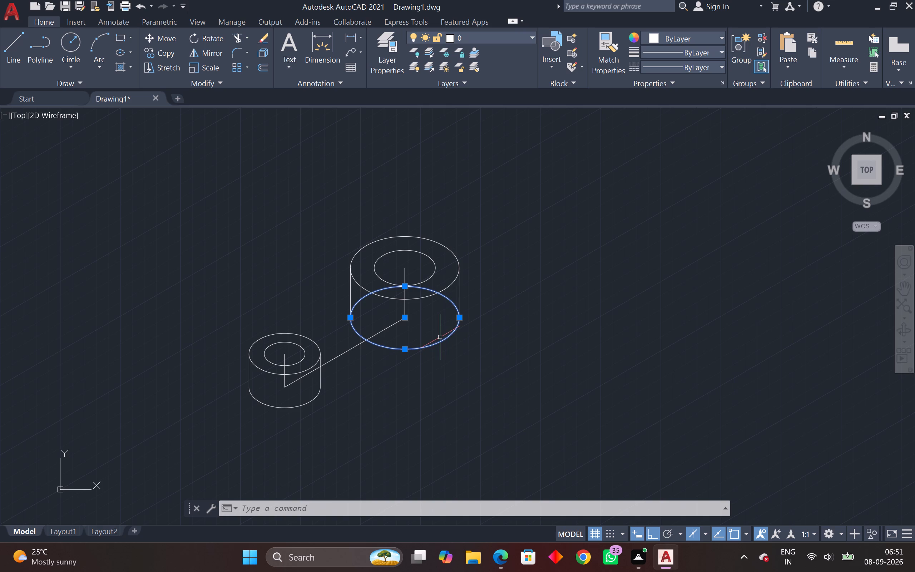
text(CO)
key(Return)
click(402, 315)
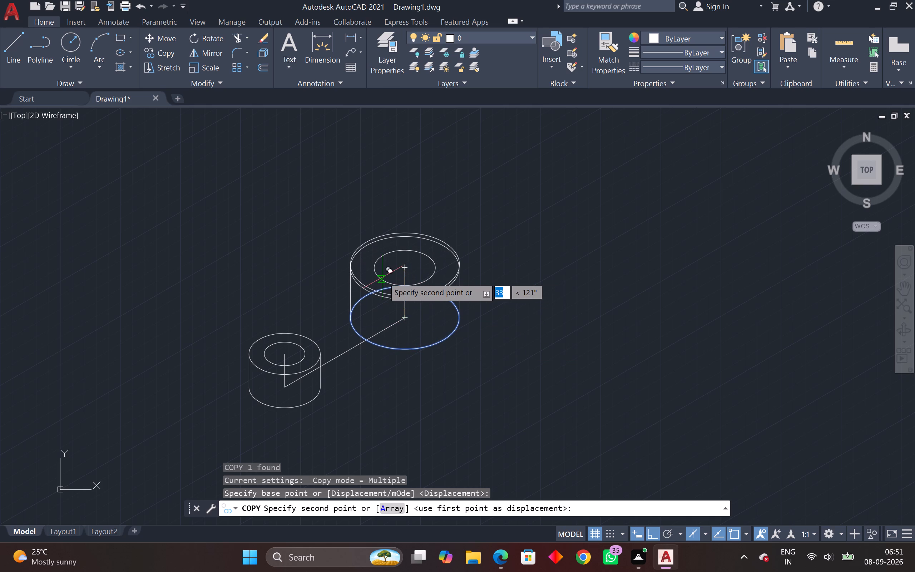
text(12)
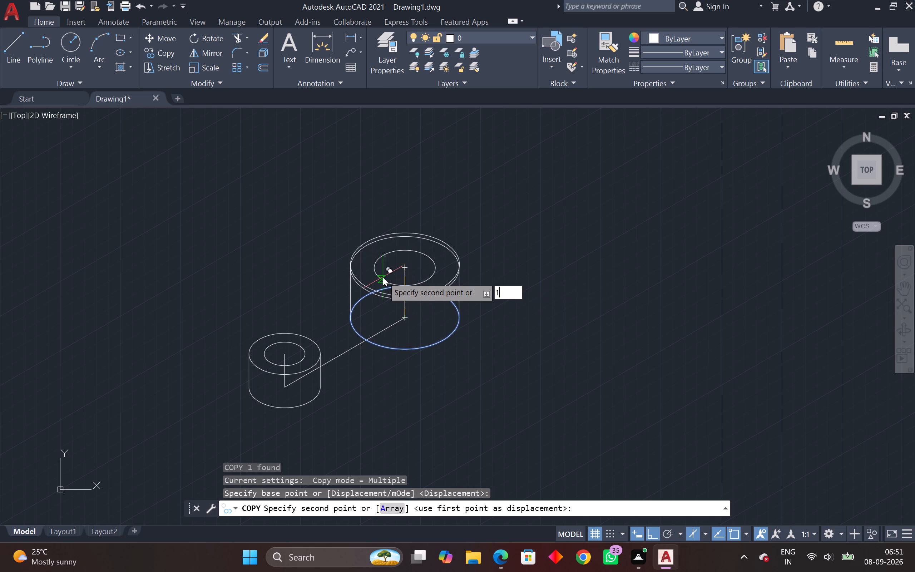
key(Return)
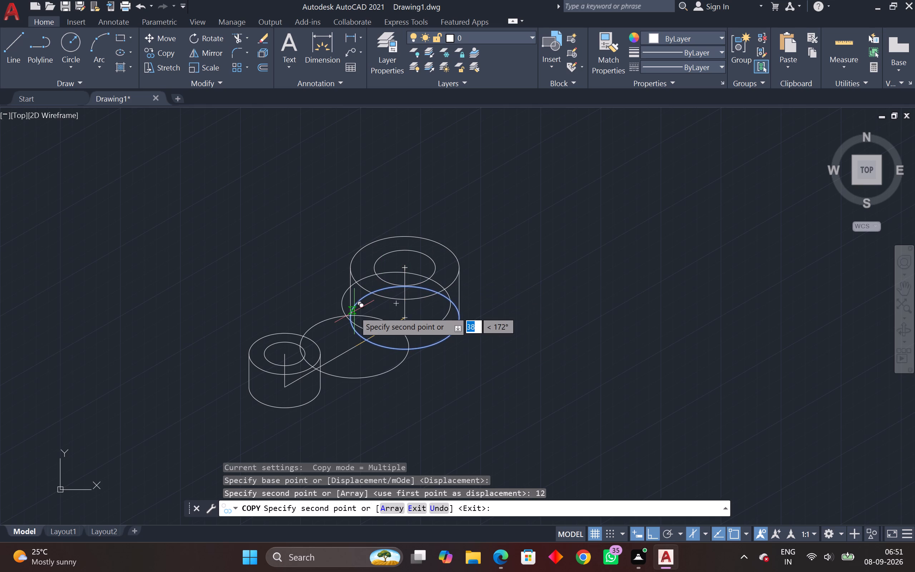
key(ctrl+z)
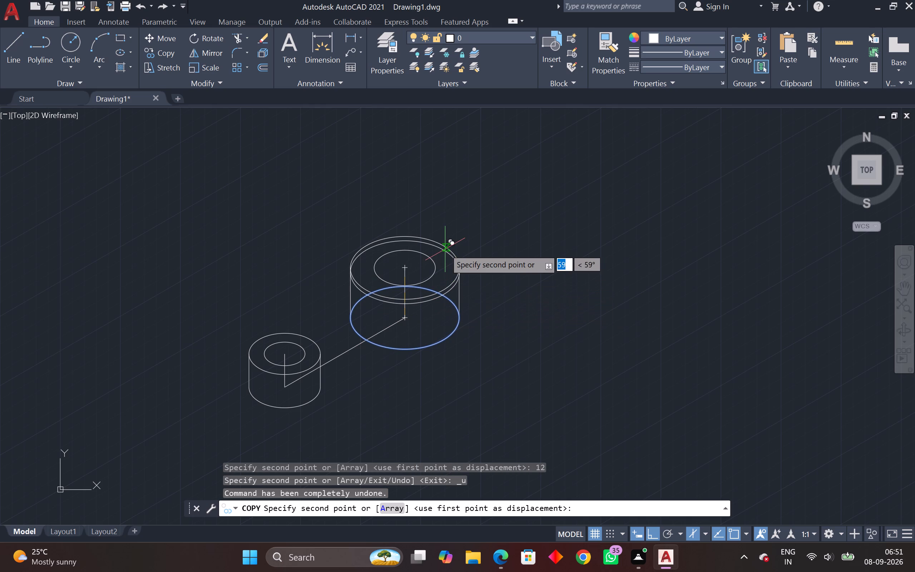
key(F5)
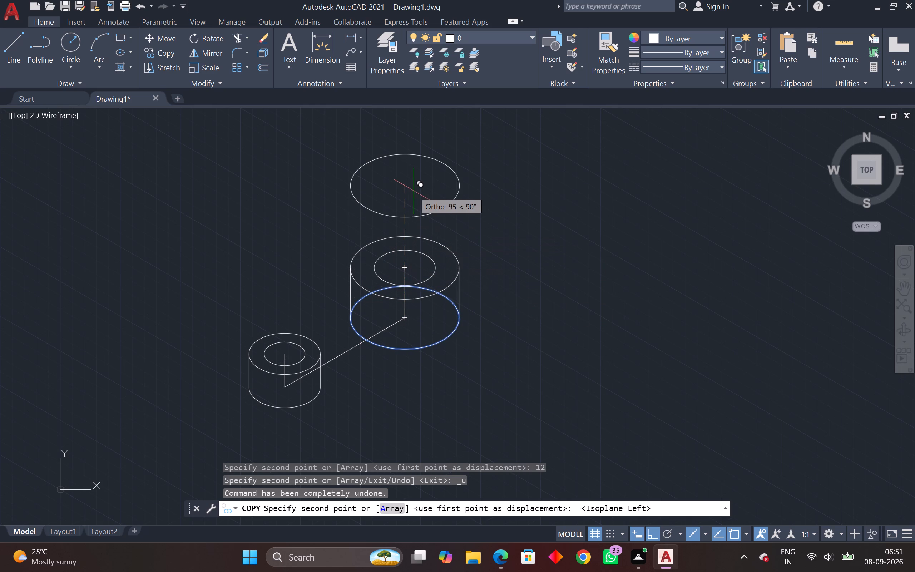
text(12)
key(Return)
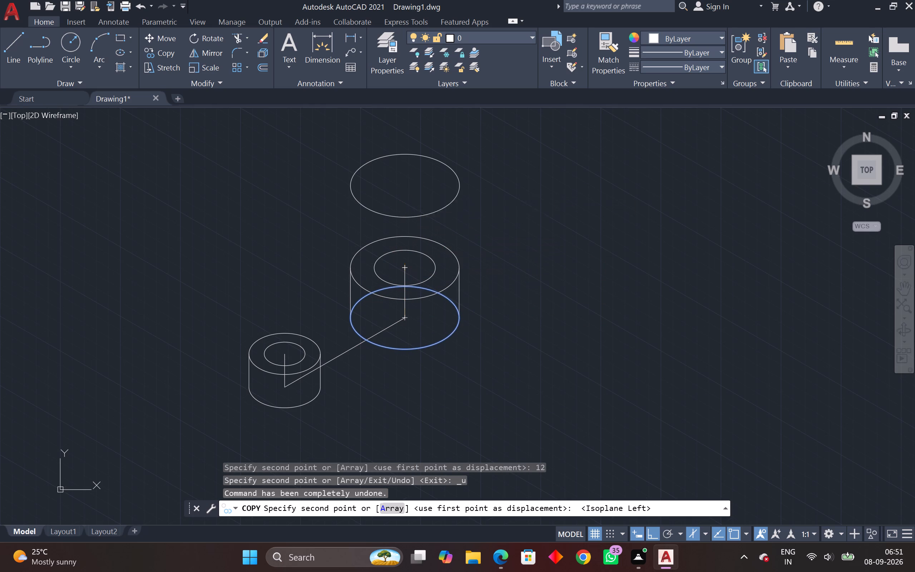
key(Escape)
key(Escape)
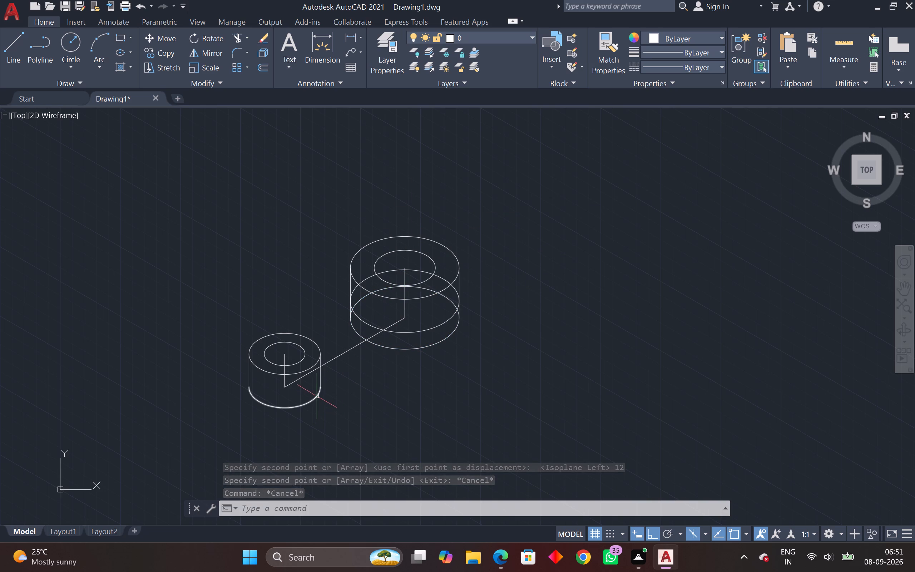
Copy the smaller cylinder's lower arc 12 mm straight up from its centre.
drag(311, 390, 305, 395)
click(294, 405)
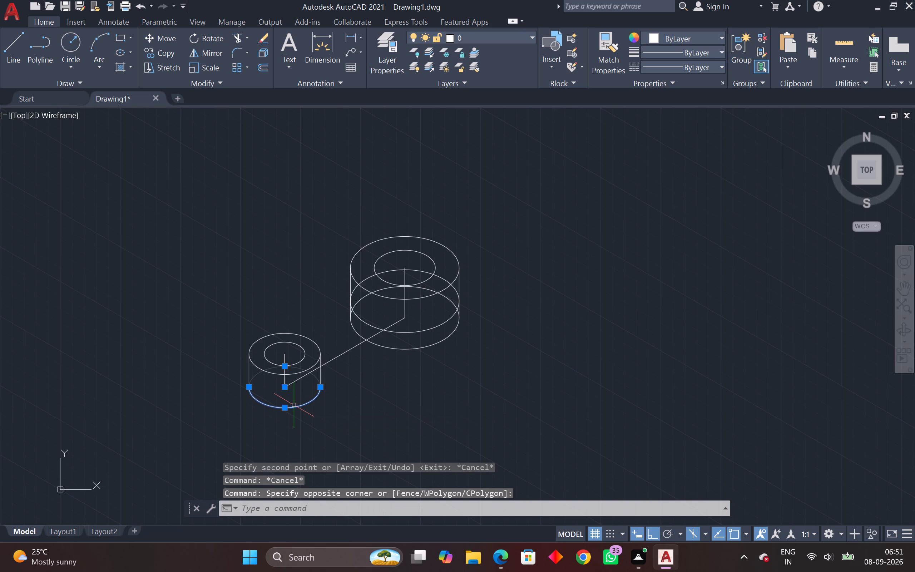
text(CO)
key(space)
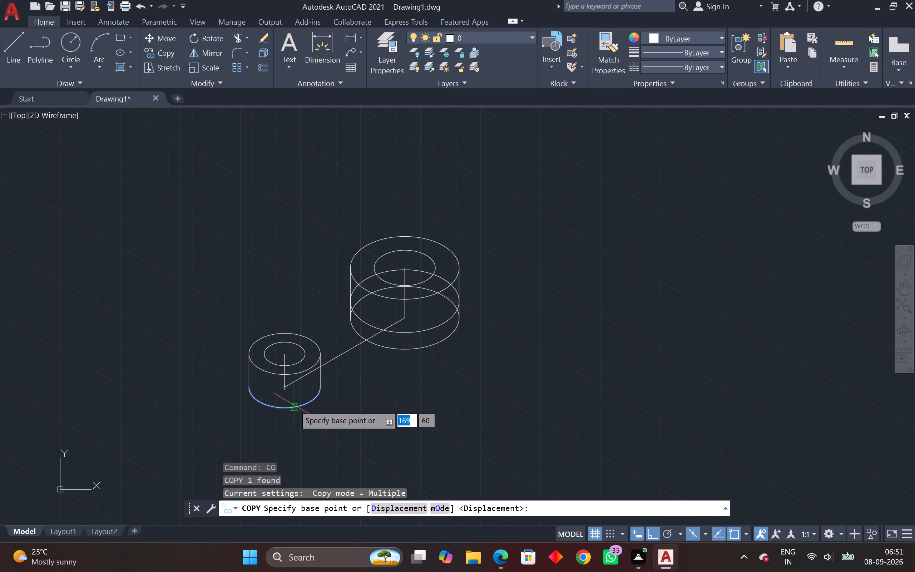
click(284, 388)
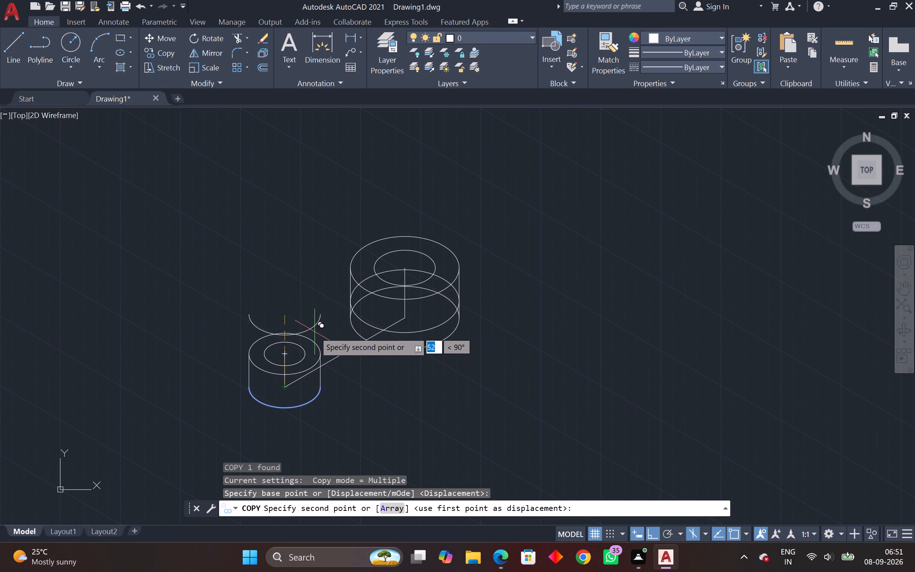
text(12)
key(Return)
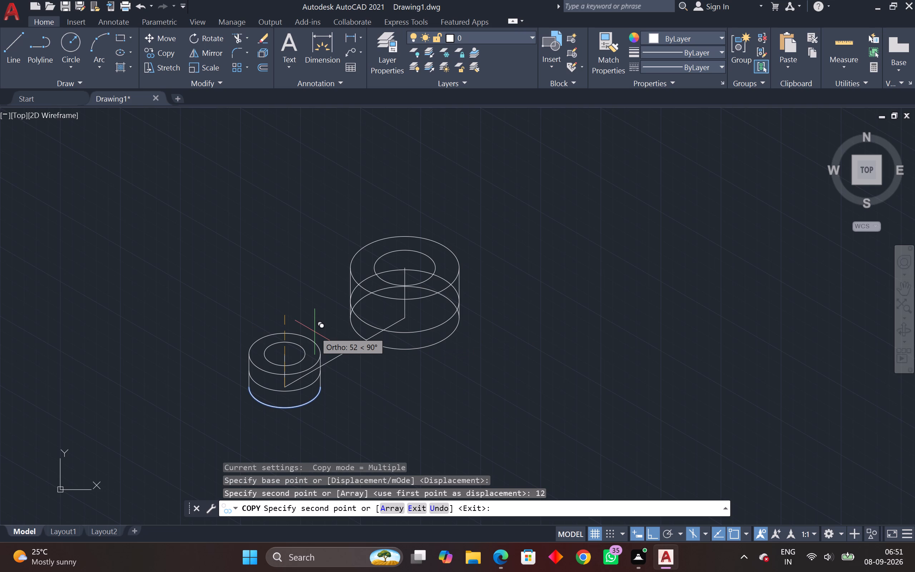
key(Escape)
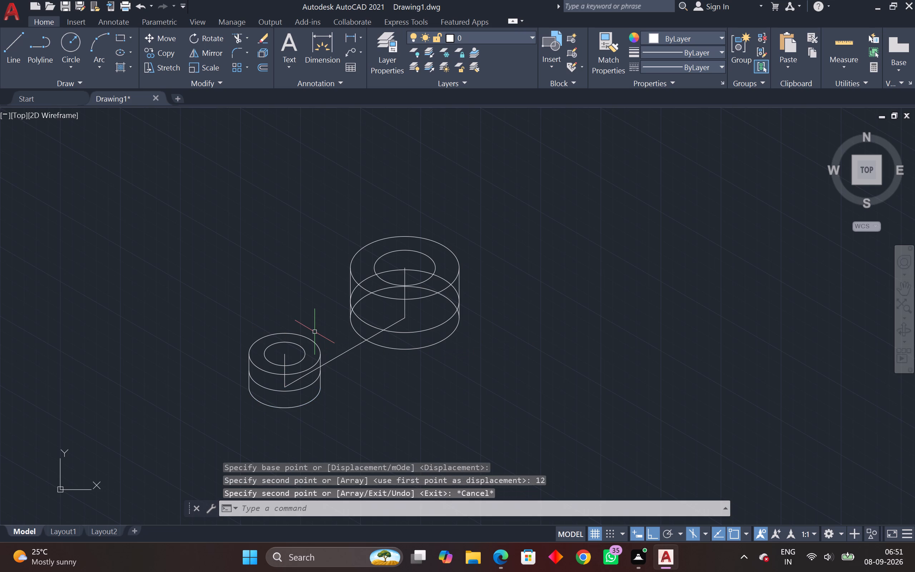
Draw a vertical line about 15 mm long on the larger cylinder's front, from the copied isocircle down past the lowest one.
scroll(426, 329, up, 2)
scroll(366, 345, down, 1)
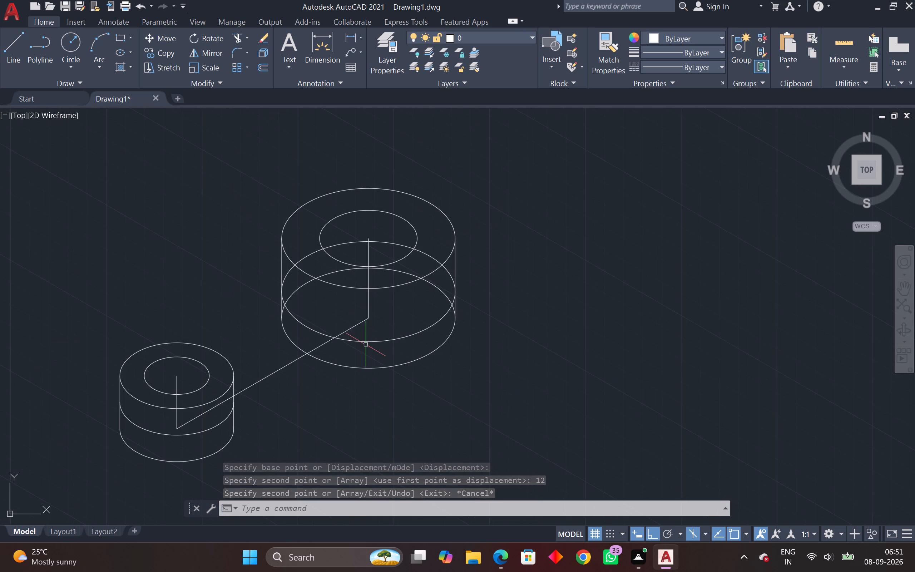
key(l)
key(space)
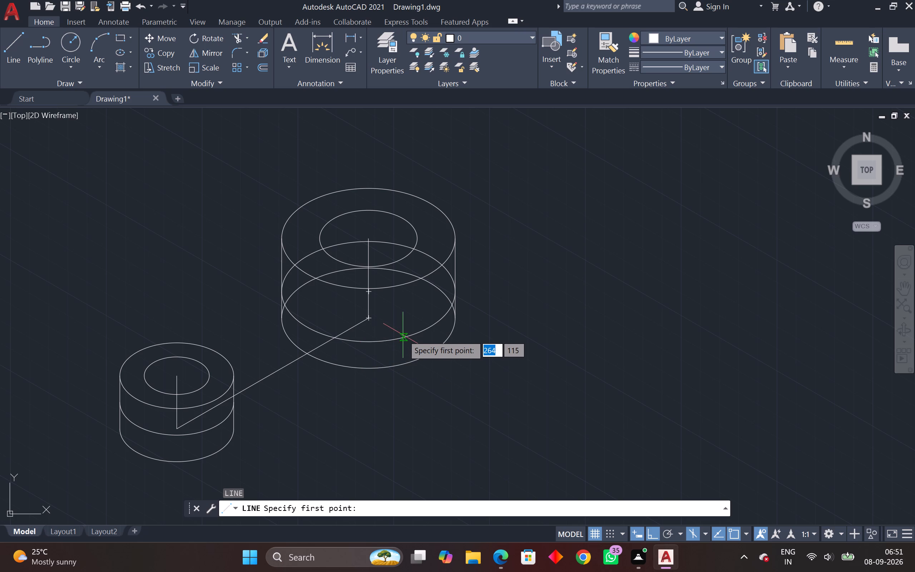
click(421, 333)
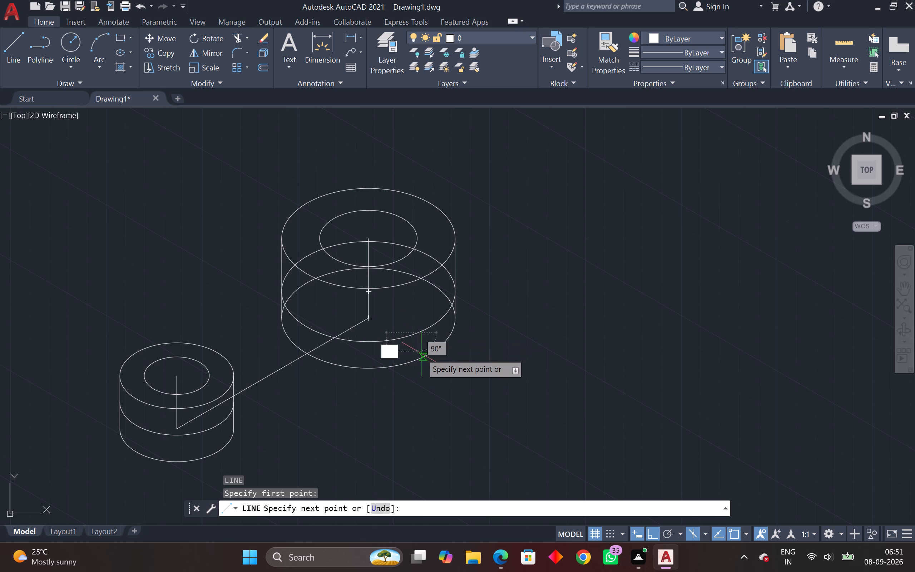
click(440, 381)
key(Escape)
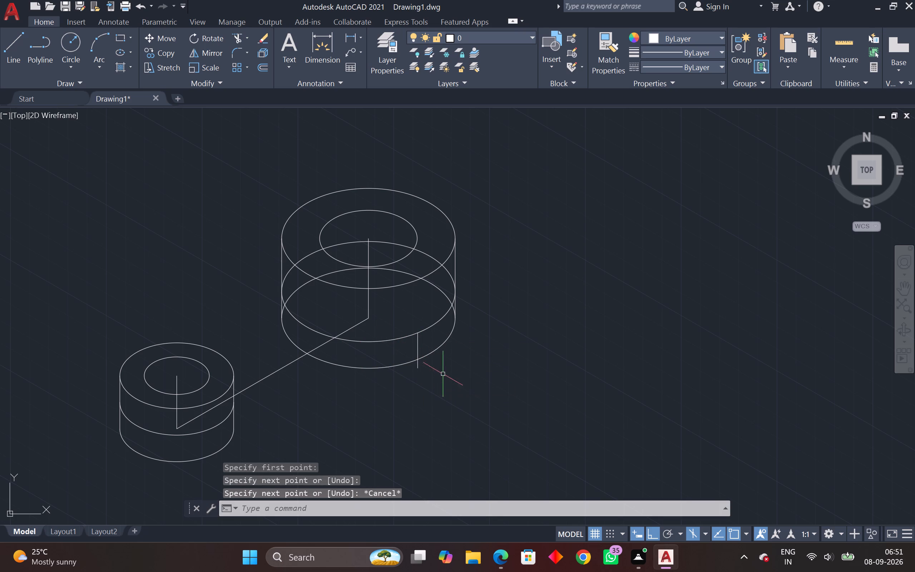
Trim the end of the larger cylinder's short vertical line that extends below its lowest isocircle.
click(234, 33)
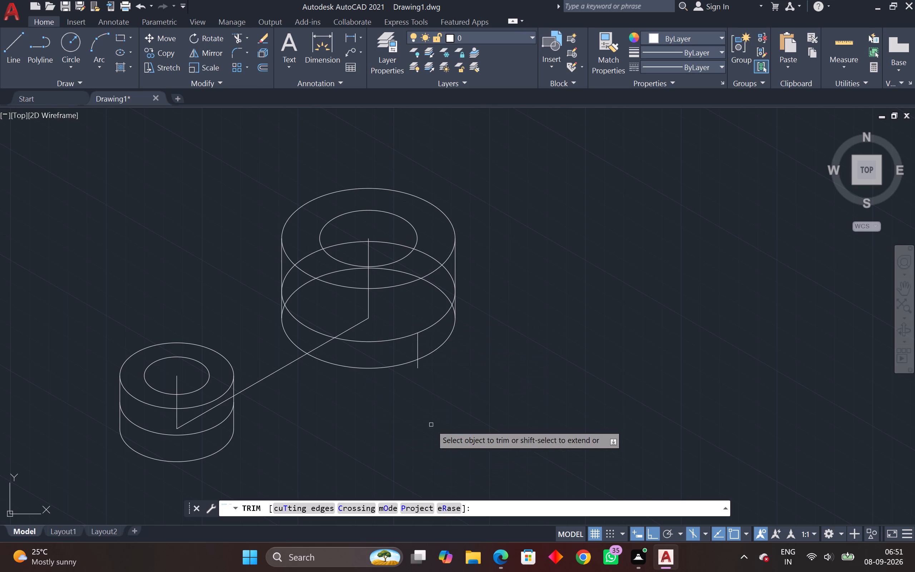
click(419, 366)
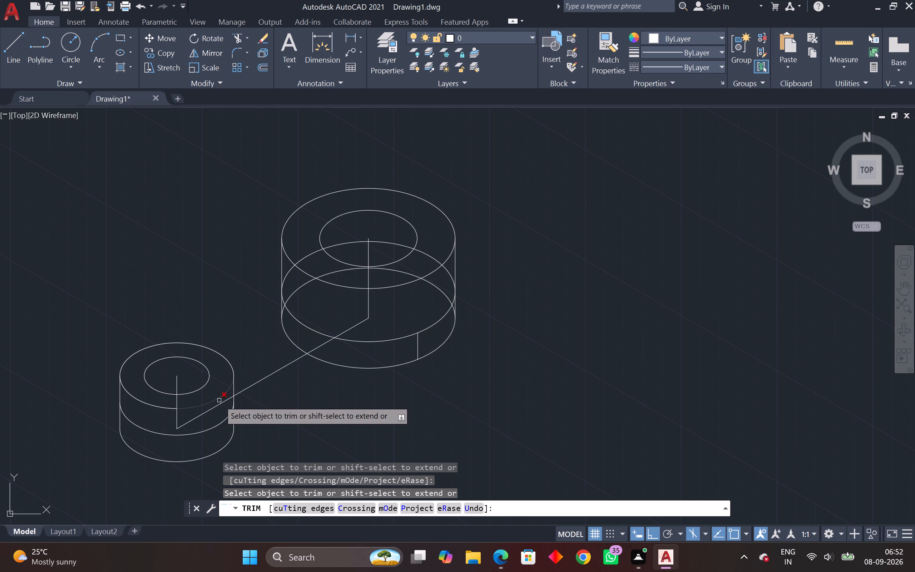
key(Escape)
key(Escape)
key(Escape)
key(Escape)
key(Escape)
key(Escape)
key(Escape)
key(Escape)
Draw a vertical line on the smaller cylinder's front, from the copied arc down past the lower arc.
text(L)
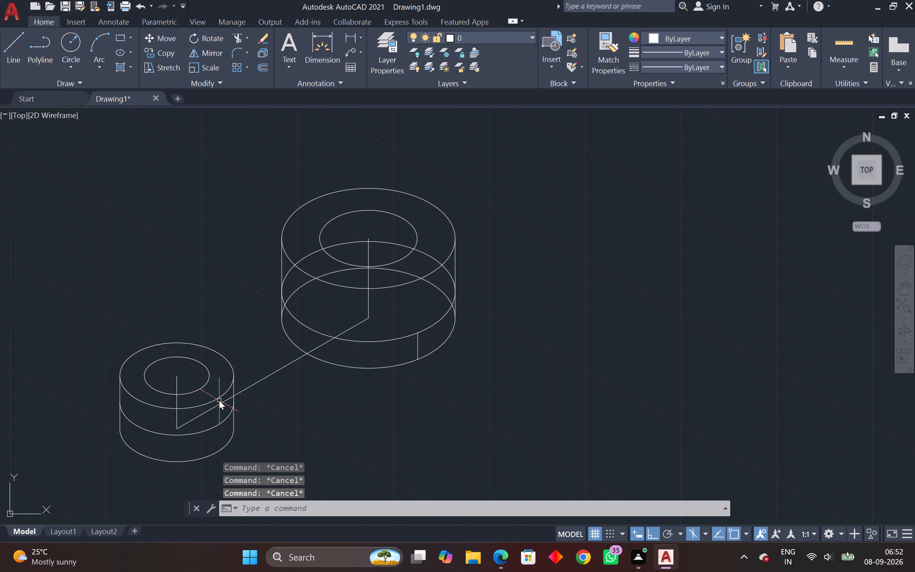
key(space)
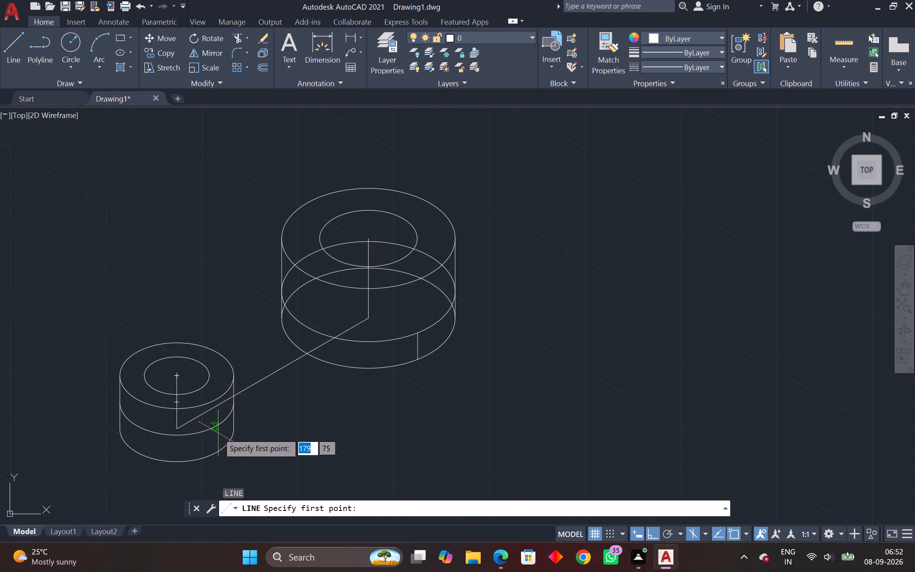
drag(204, 432, 204, 434)
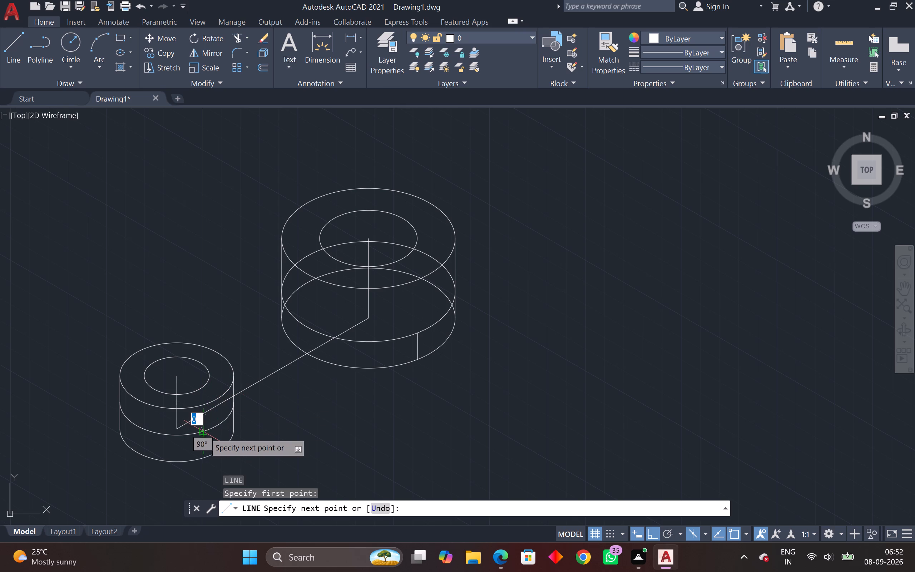
drag(204, 434, 206, 438)
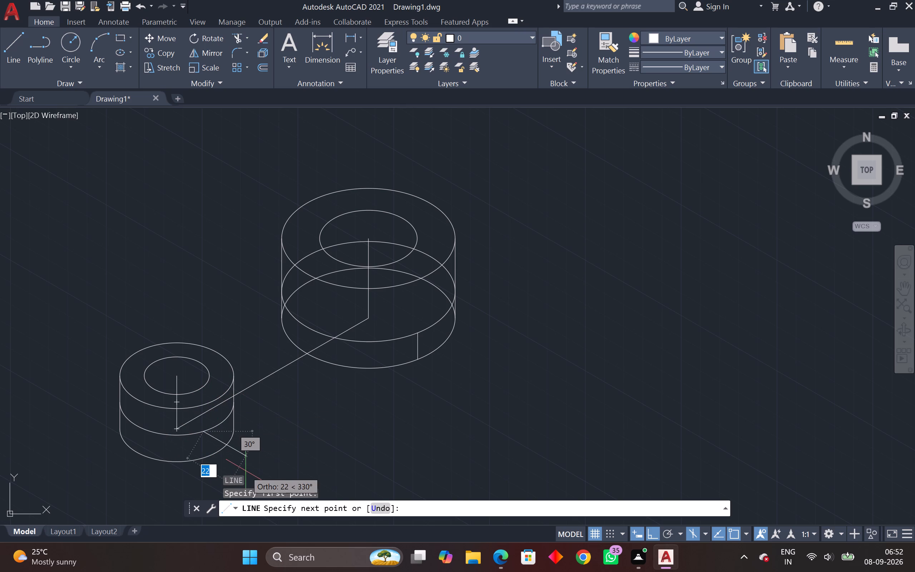
middle_drag(211, 482, 213, 398)
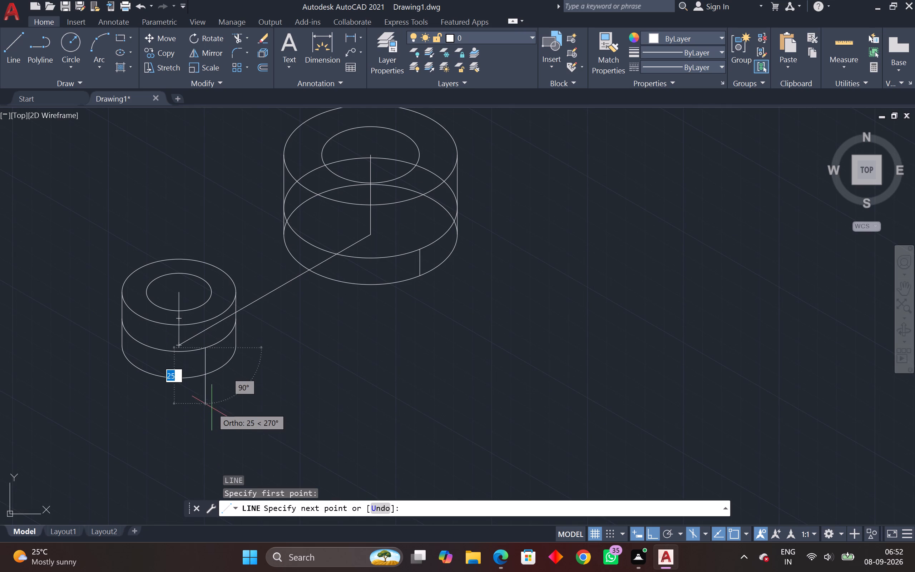
click(198, 421)
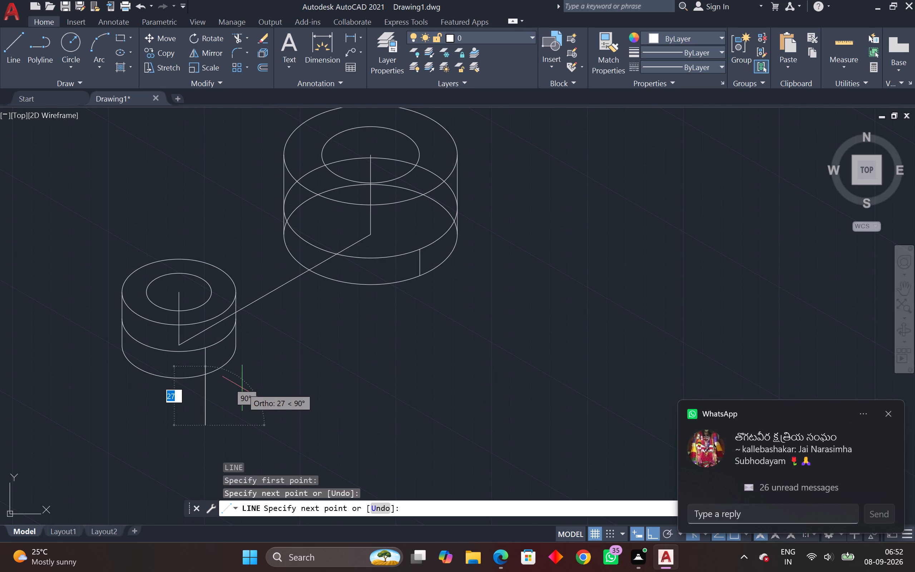
key(Escape)
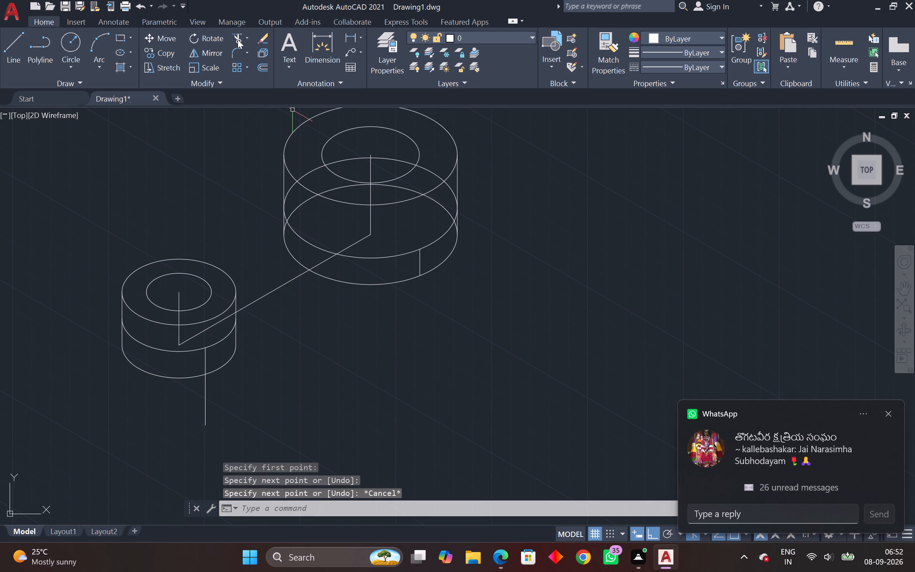
Trim the part of the smaller cylinder's new vertical line that extends below its lower arc.
click(238, 40)
drag(192, 408, 224, 398)
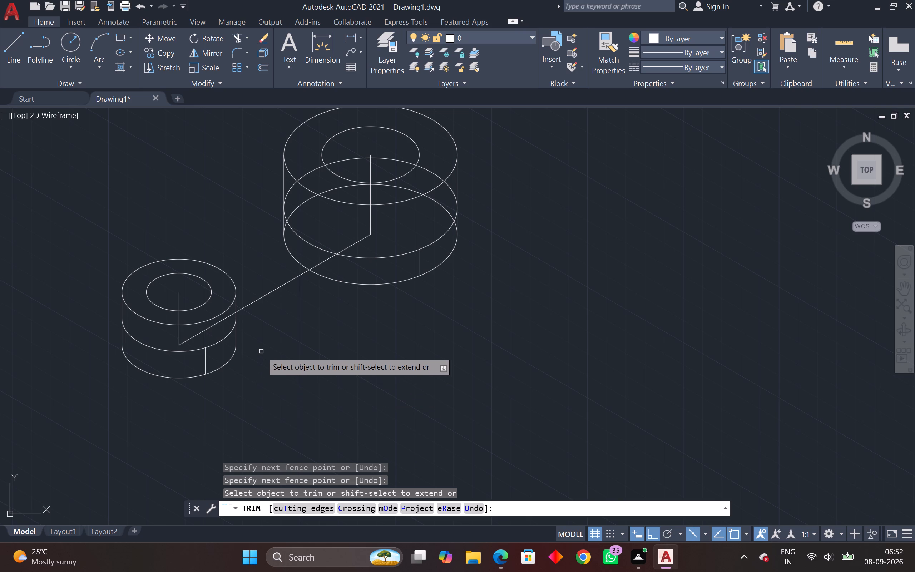
key(Escape)
key(Escape)
Draw a line joining the upper ends of the short vertical lines on the smaller and larger cylinders.
text(L)
key(space)
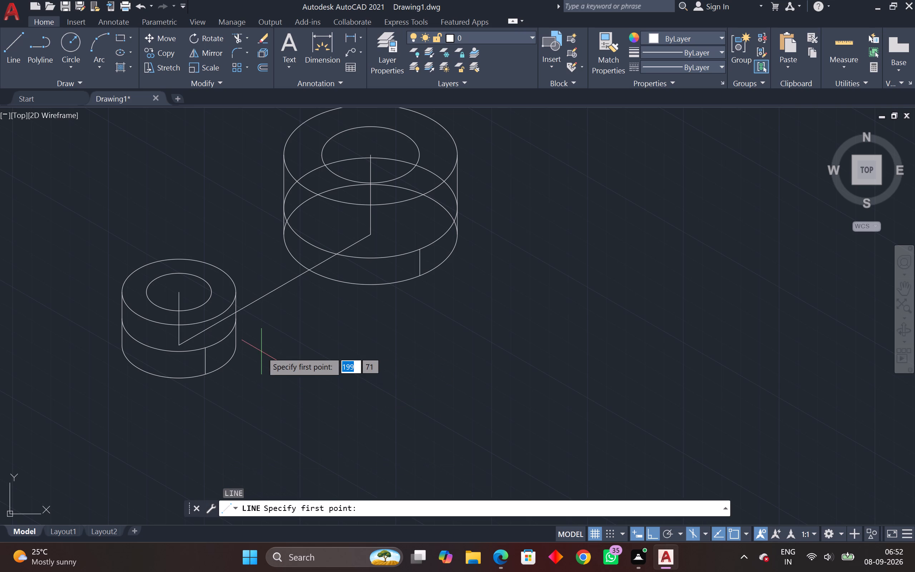
click(208, 349)
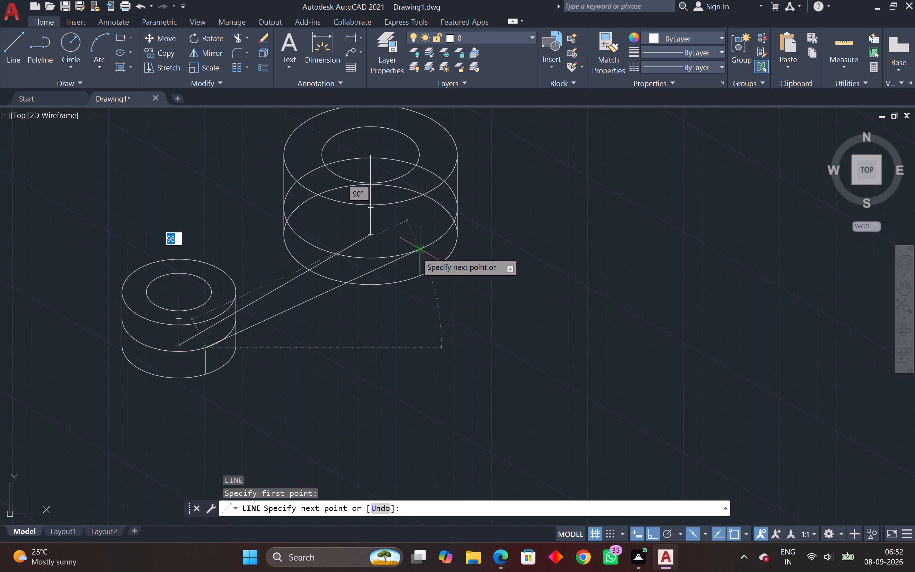
scroll(417, 253, up, 3)
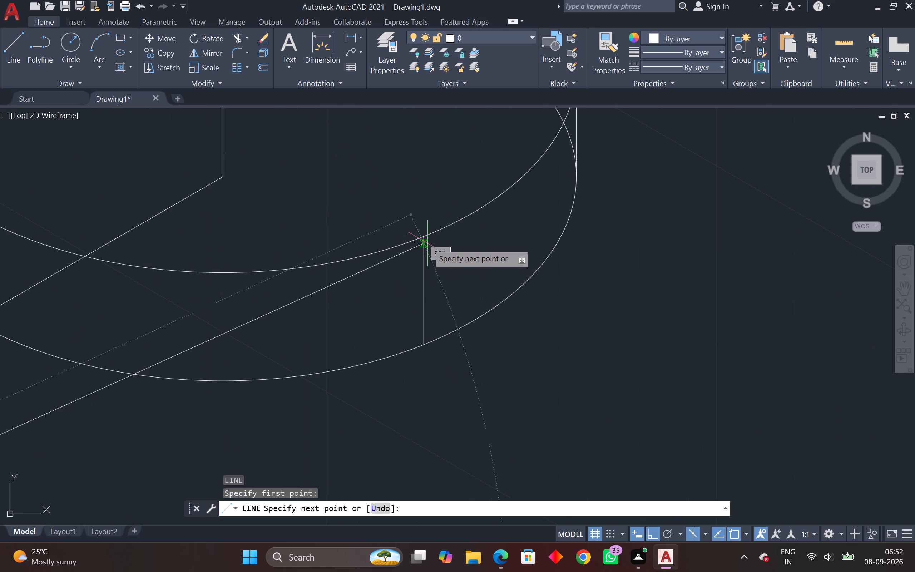
click(426, 238)
scroll(450, 256, down, 2)
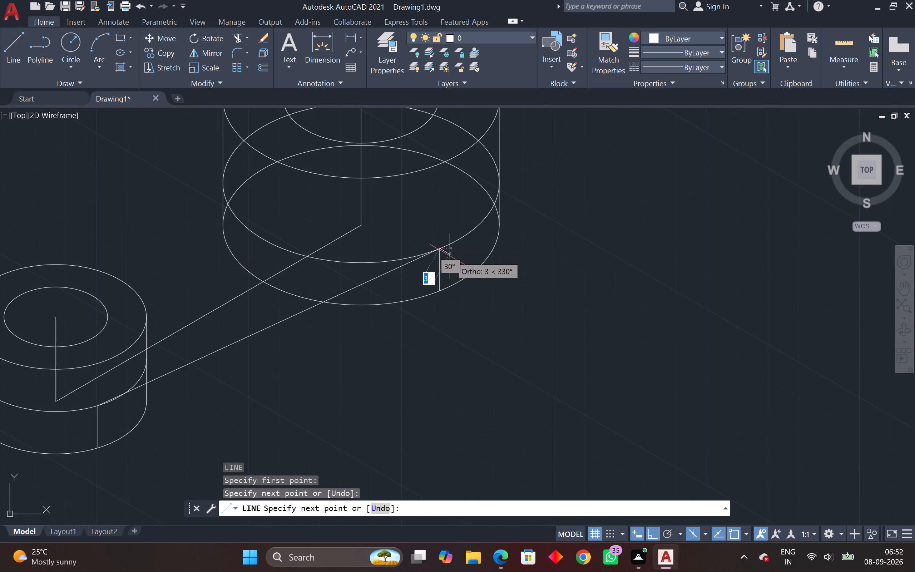
key(space)
Draw a line joining the lower ends of the short vertical lines on the smaller and larger cylinders.
key(space)
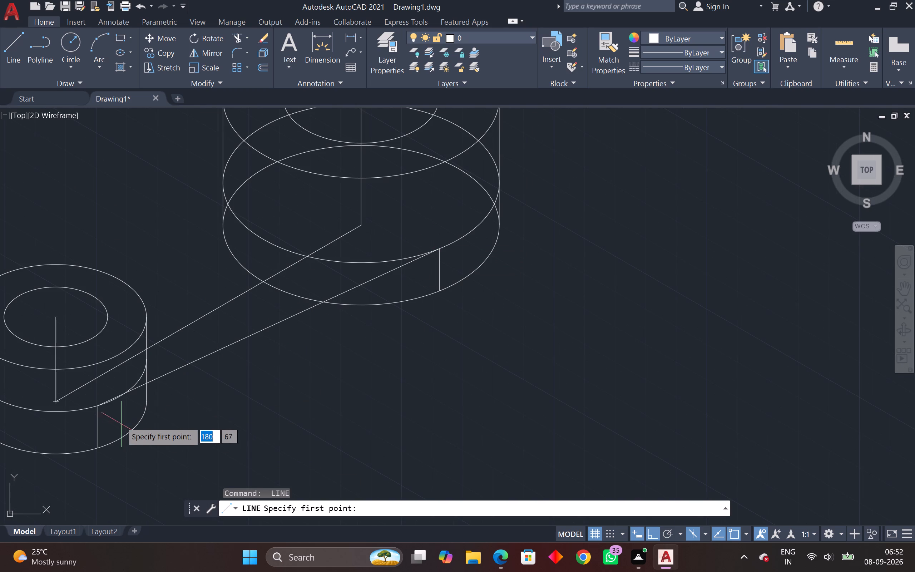
scroll(115, 405, up, 2)
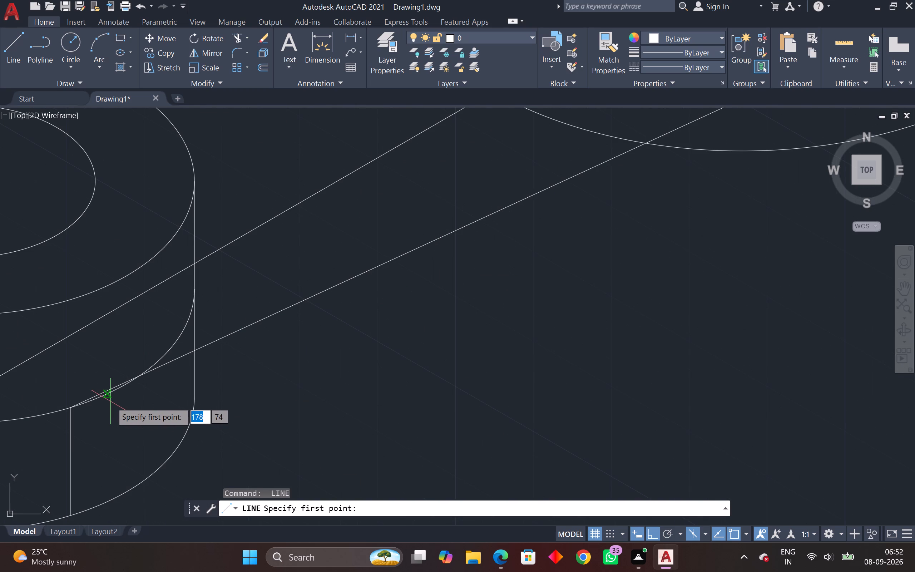
scroll(110, 401, down, 1)
middle_drag(110, 401, 89, 374)
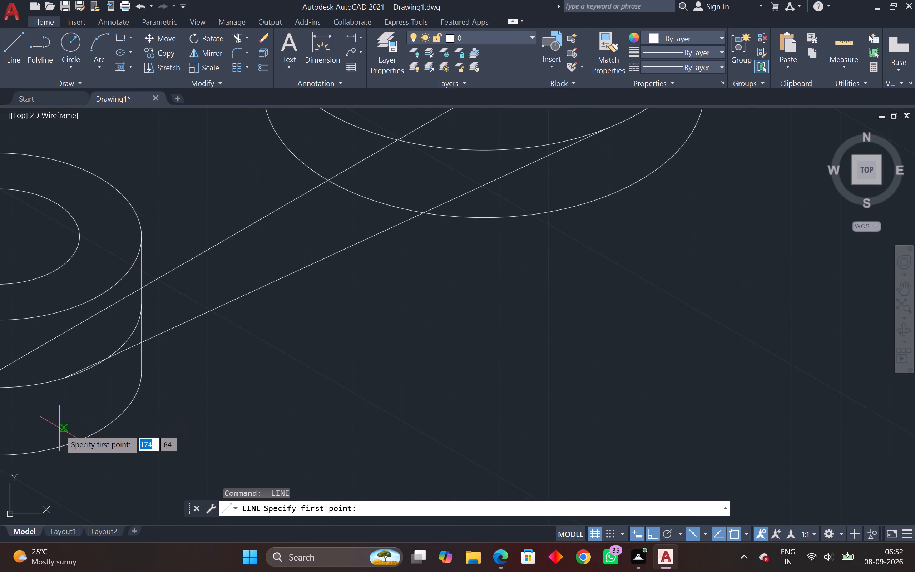
click(64, 445)
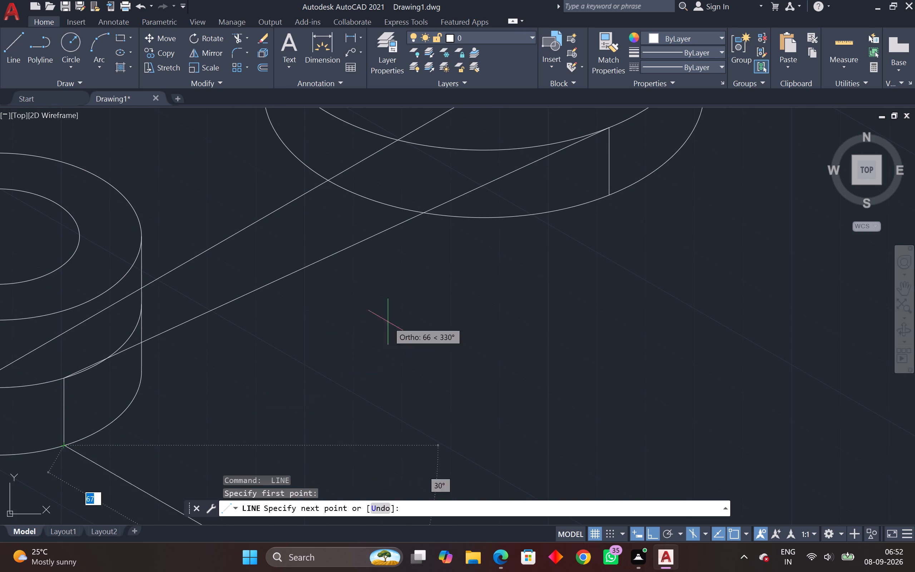
click(607, 197)
key(Escape)
key(Escape)
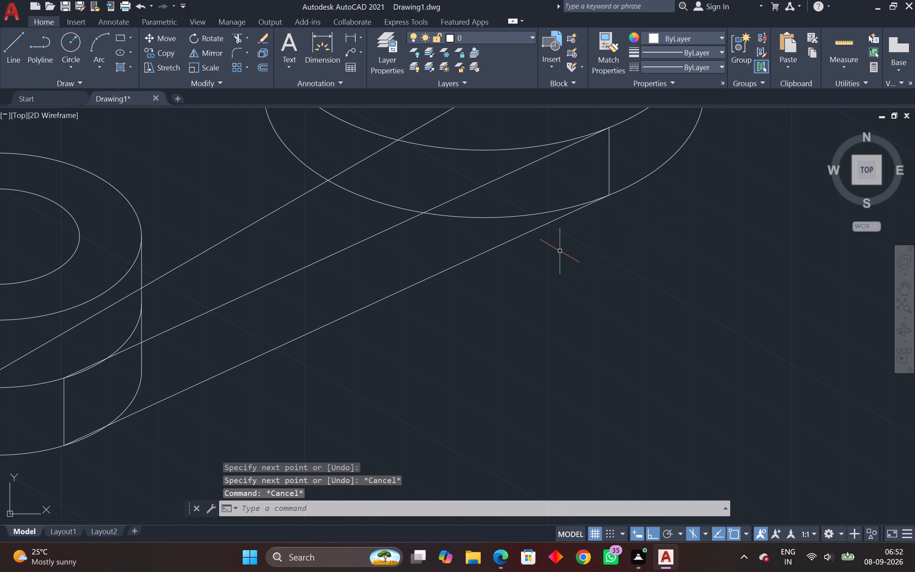
Trim the smaller cylinder's middle arc between its short vertical line and the point where the web's upper front edge crosses it.
middle_drag(559, 251, 544, 322)
scroll(544, 322, down, 1)
middle_drag(544, 322, 526, 355)
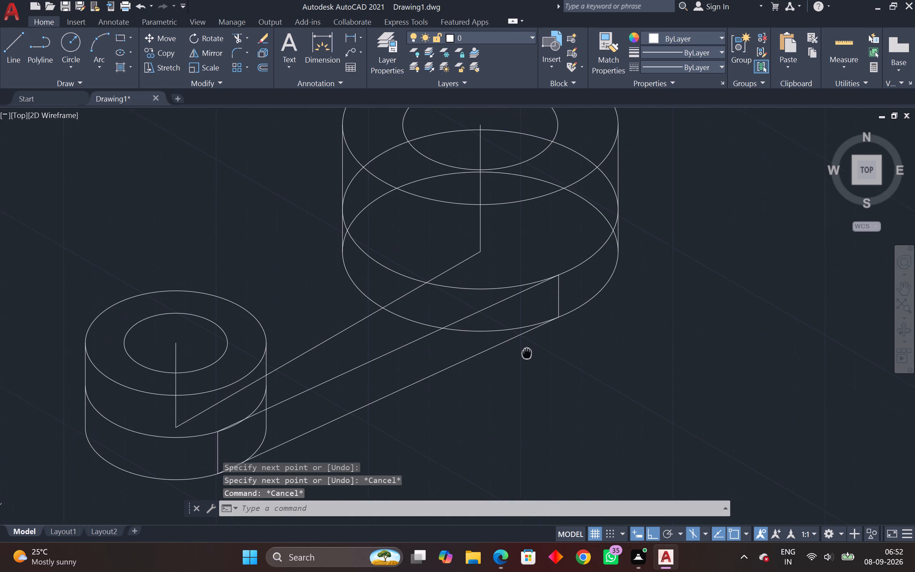
middle_drag(526, 355, 516, 369)
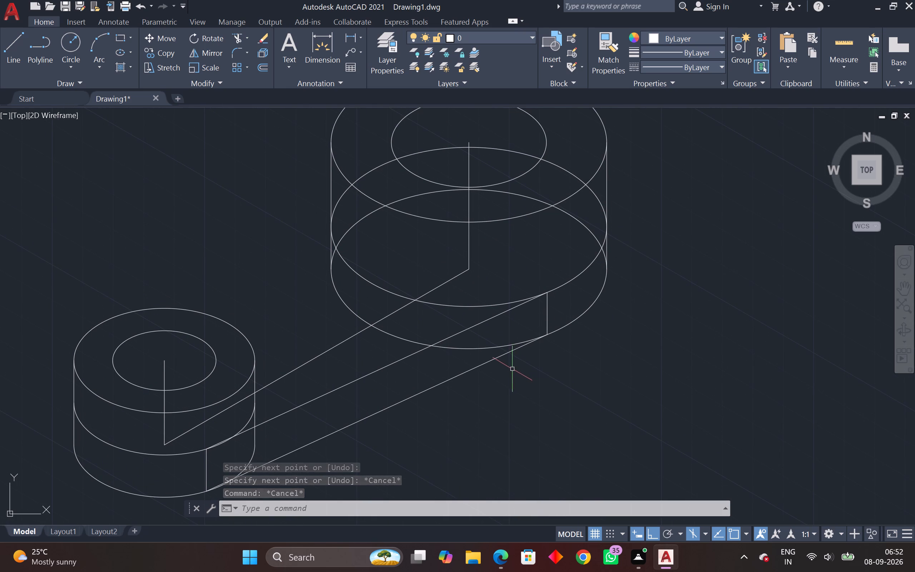
click(240, 41)
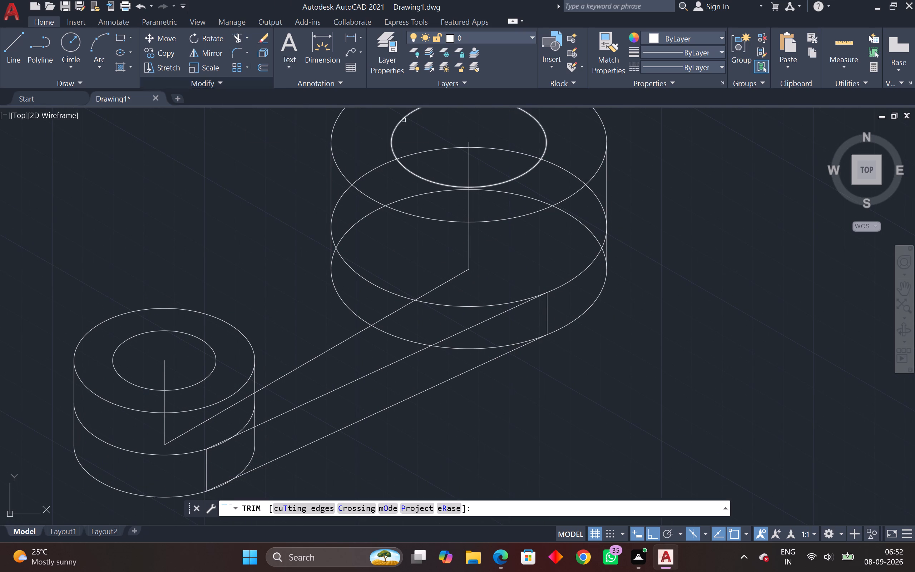
scroll(219, 439, up, 2)
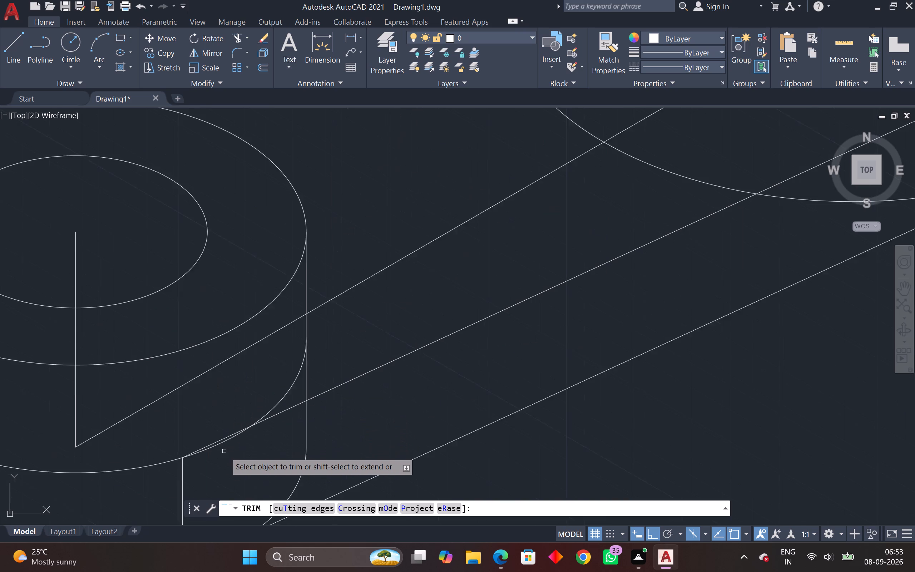
scroll(224, 451, up, 1)
click(217, 439)
scroll(217, 439, down, 2)
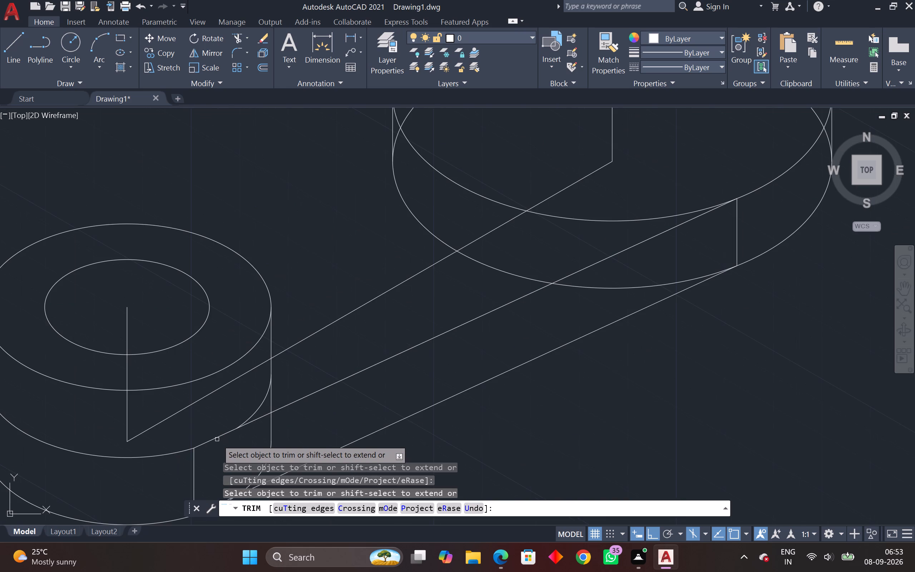
scroll(241, 430, up, 2)
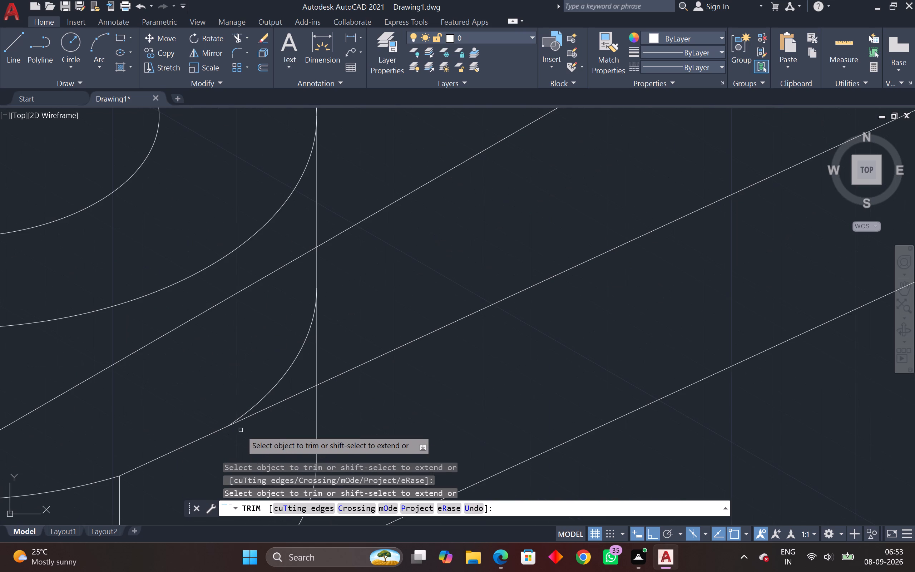
Trim the smaller cylinder's bottom arc beyond the web's lower front edge and its right side line below the middle arc.
scroll(241, 430, down, 2)
middle_drag(243, 439, 246, 304)
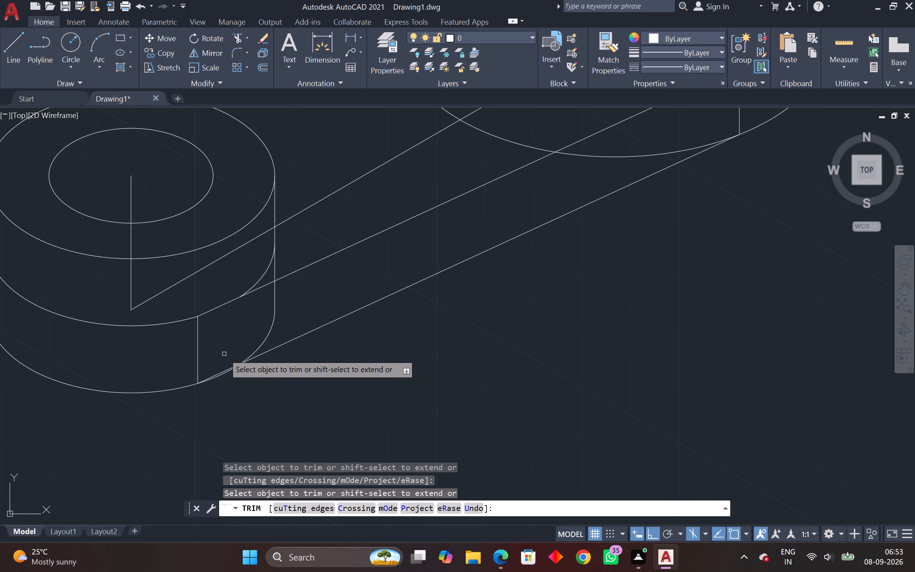
click(262, 346)
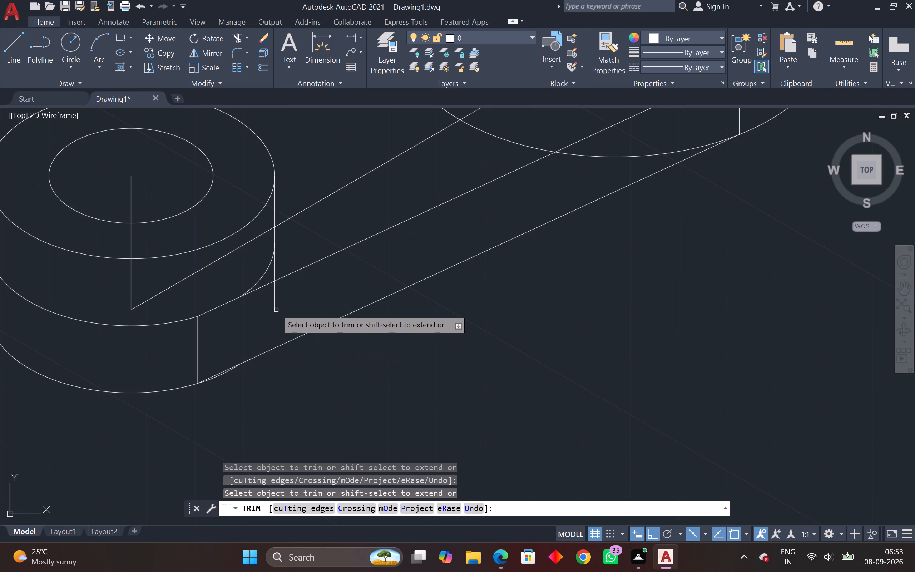
click(277, 307)
click(272, 304)
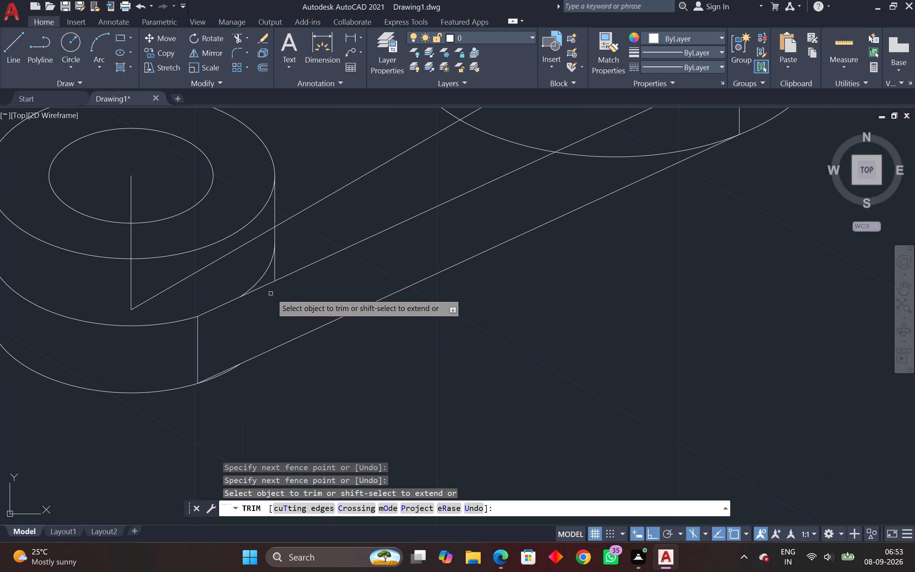
click(275, 269)
Trim the larger cylinder's bottom isocircle between the web's upper front edge and the short vertical line.
middle_drag(392, 242, 201, 358)
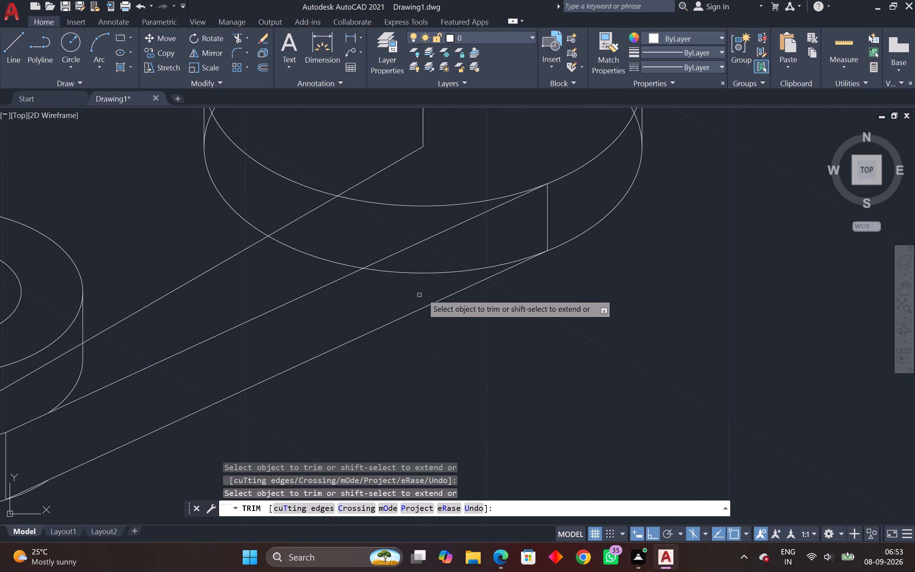
click(438, 272)
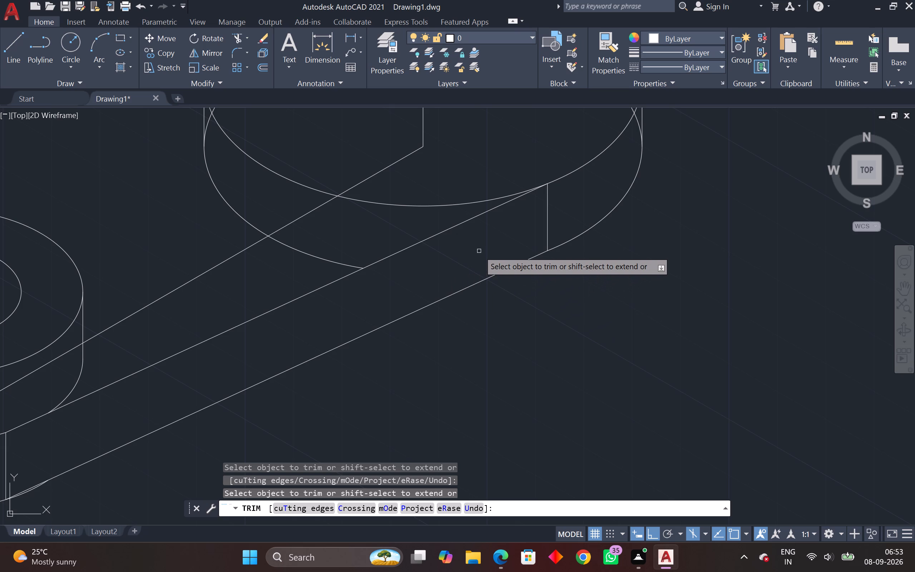
Trim away all segments of the hidden rear half of the larger cylinder's bottom isocircle.
middle_drag(478, 255, 269, 395)
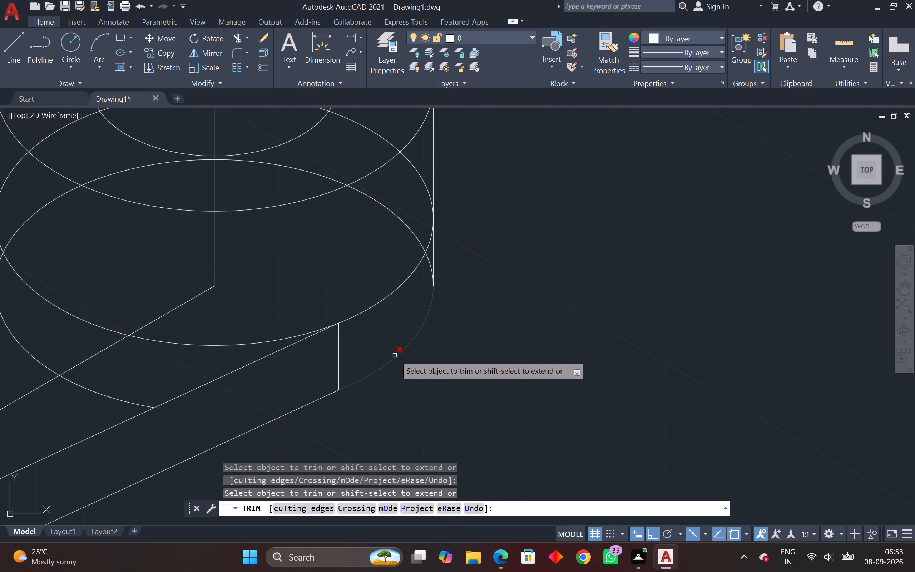
middle_drag(395, 355, 307, 440)
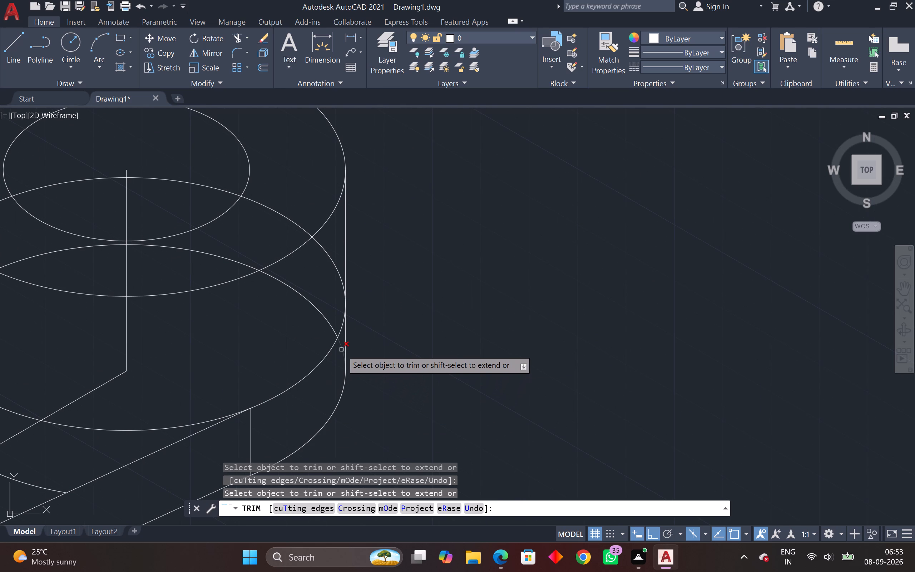
click(340, 348)
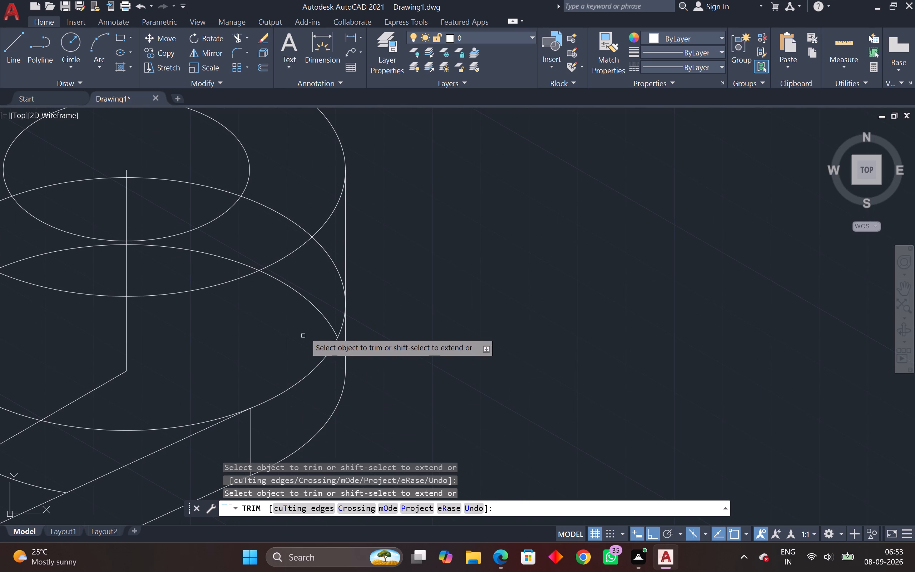
click(316, 310)
middle_drag(316, 310, 293, 357)
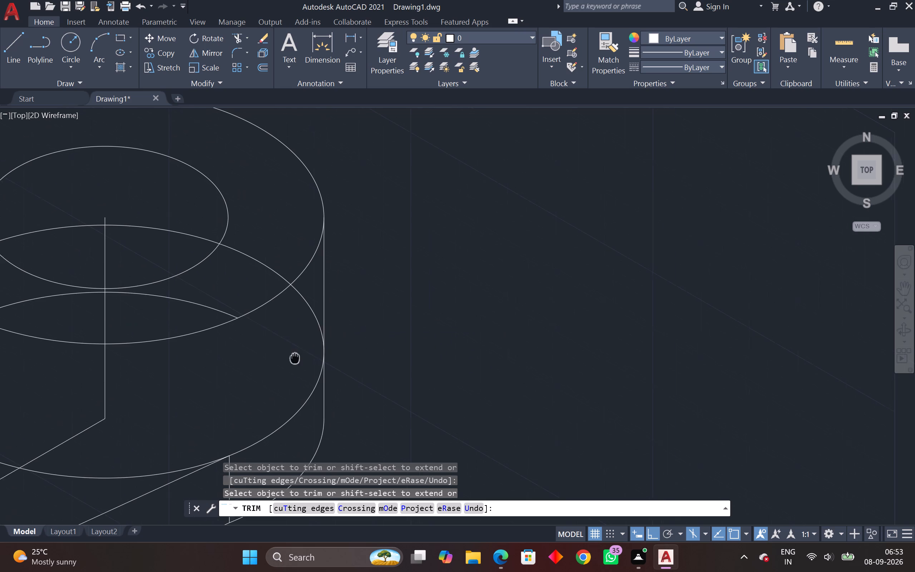
middle_drag(293, 357, 291, 359)
click(214, 313)
scroll(219, 310, down, 2)
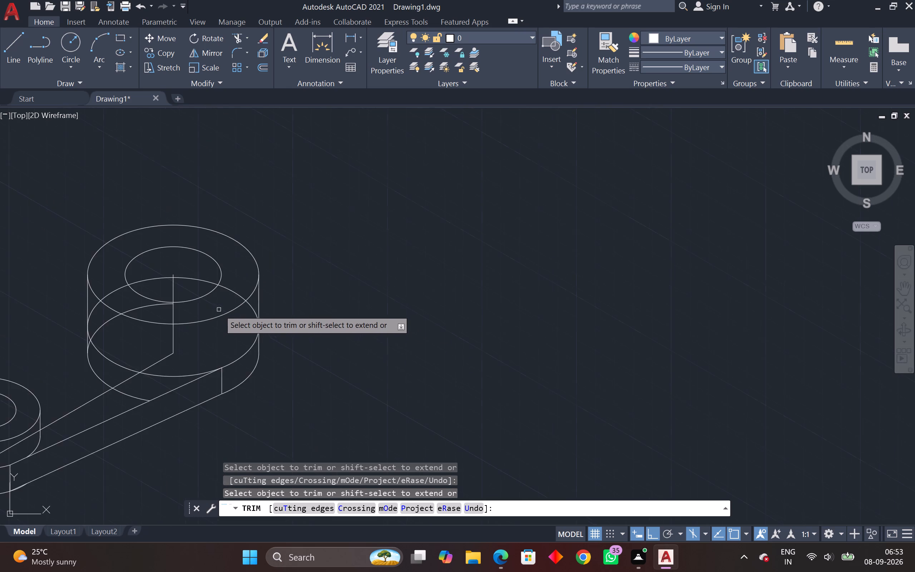
middle_drag(219, 310, 237, 349)
click(123, 363)
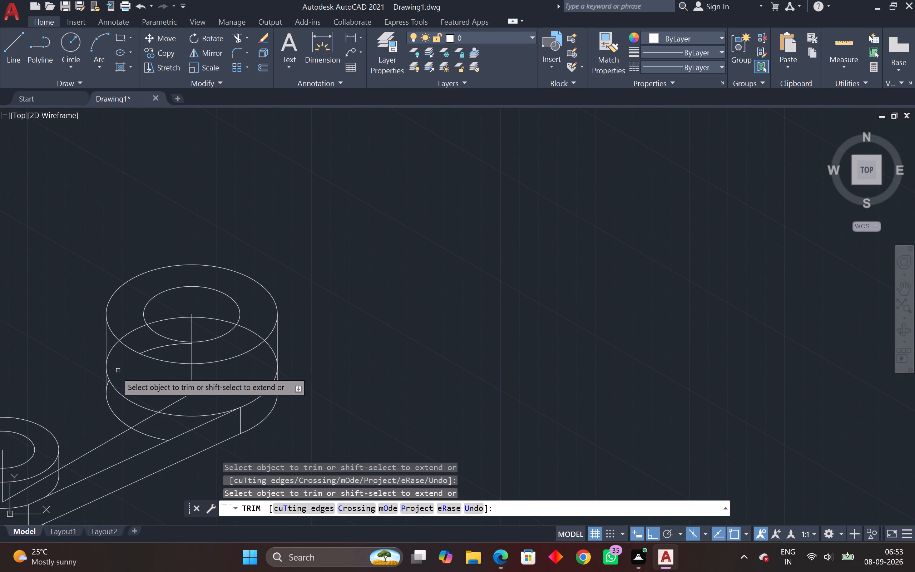
scroll(103, 390, up, 3)
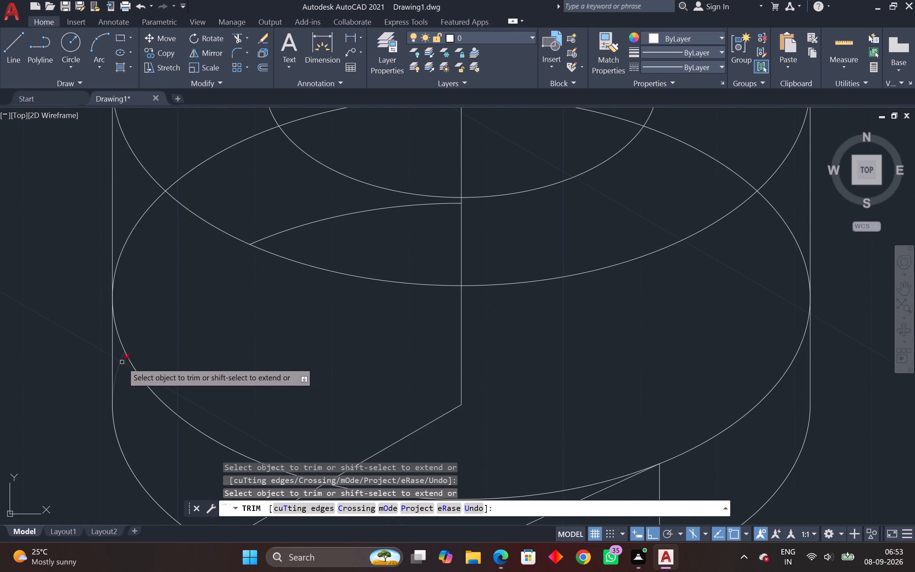
click(122, 361)
click(293, 228)
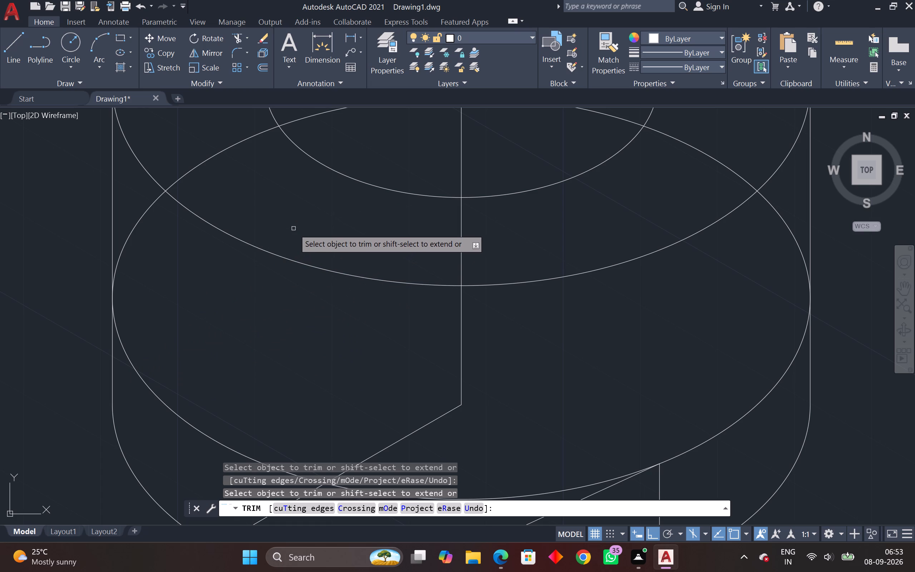
Trim away all segments of the hidden rear half of the larger cylinder's middle isocircle.
scroll(310, 245, down, 3)
middle_drag(312, 275, 229, 328)
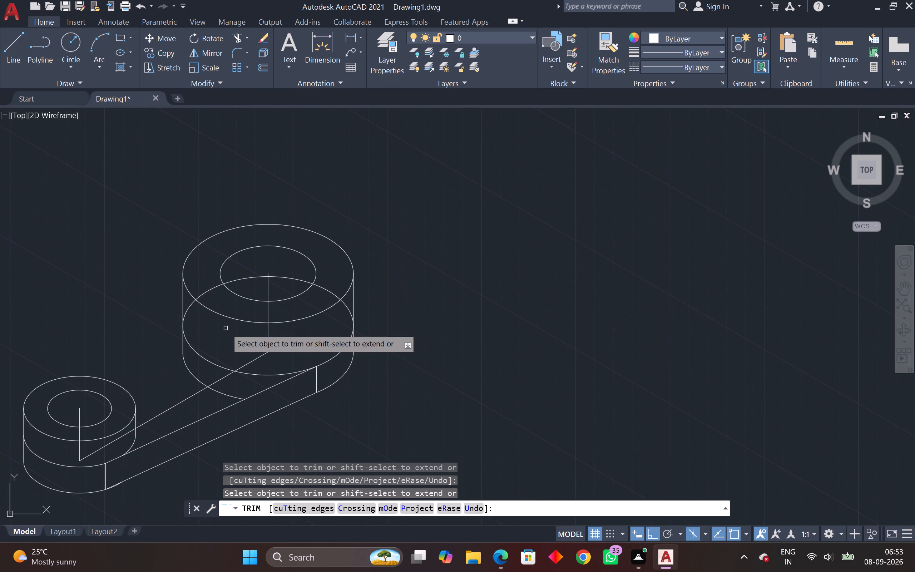
click(189, 305)
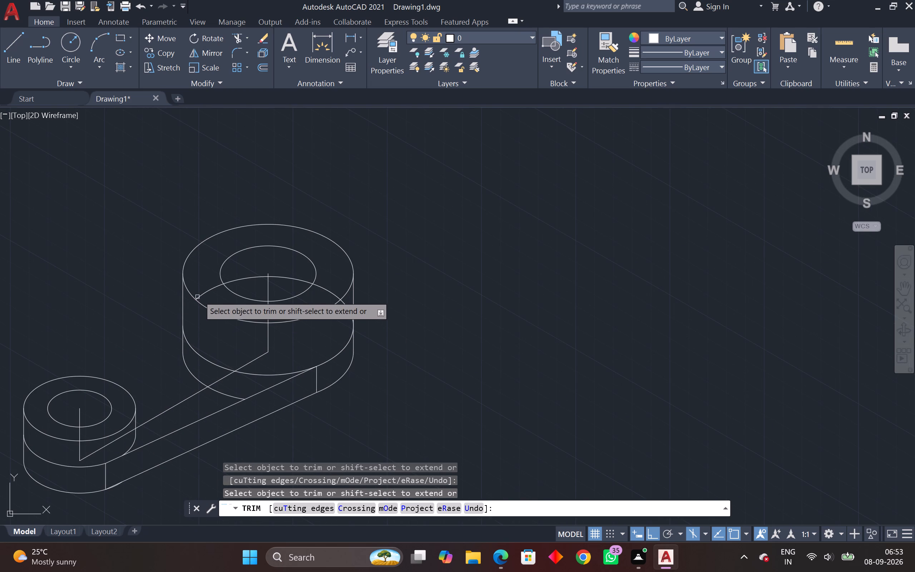
click(204, 292)
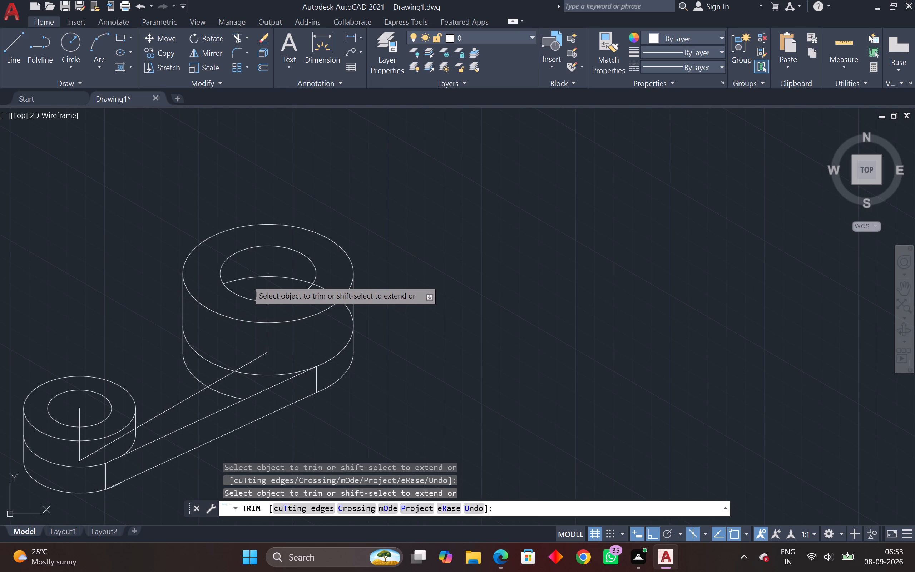
click(247, 280)
click(256, 272)
click(285, 280)
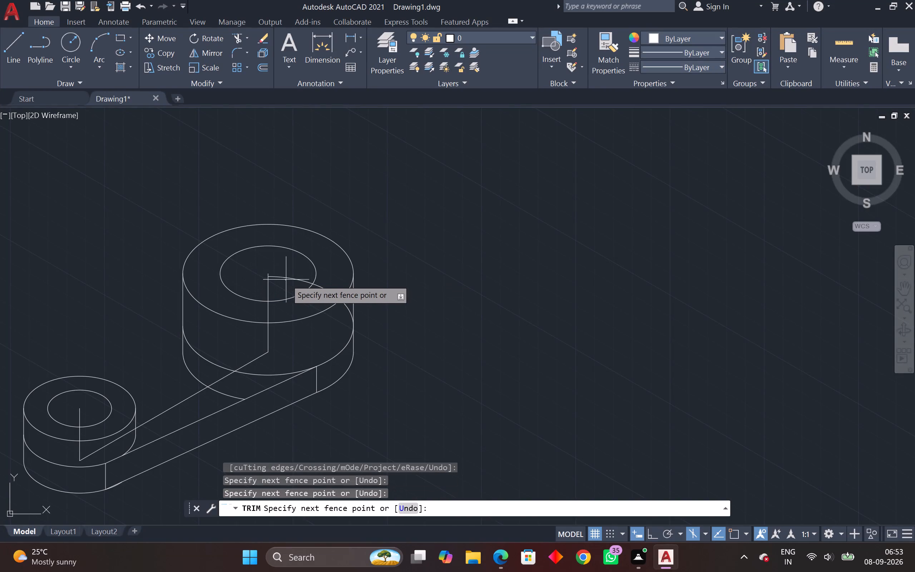
click(288, 275)
click(328, 297)
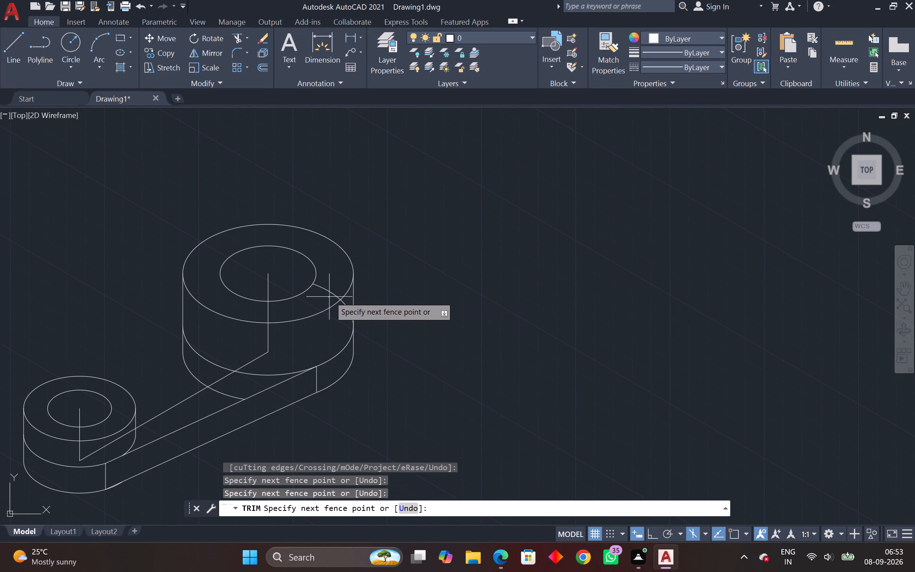
click(336, 286)
click(344, 324)
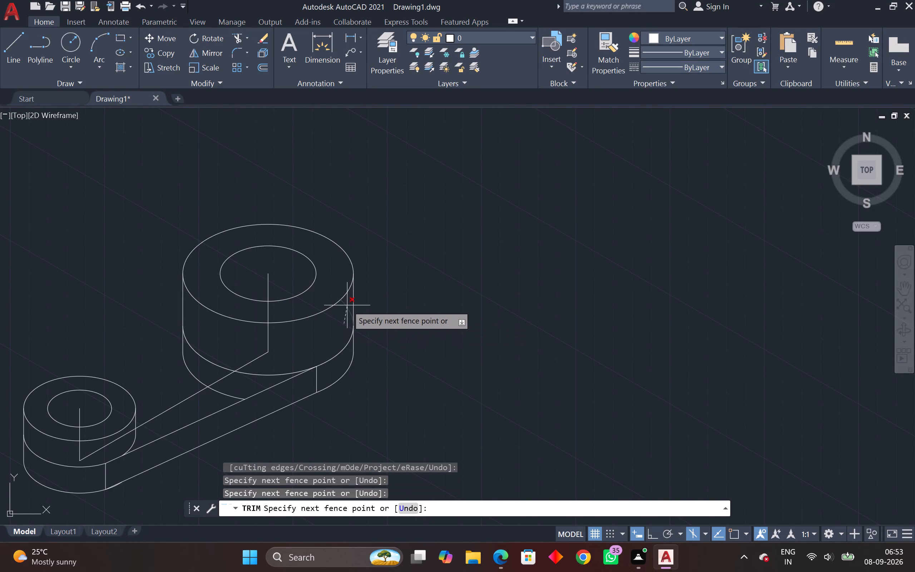
click(349, 303)
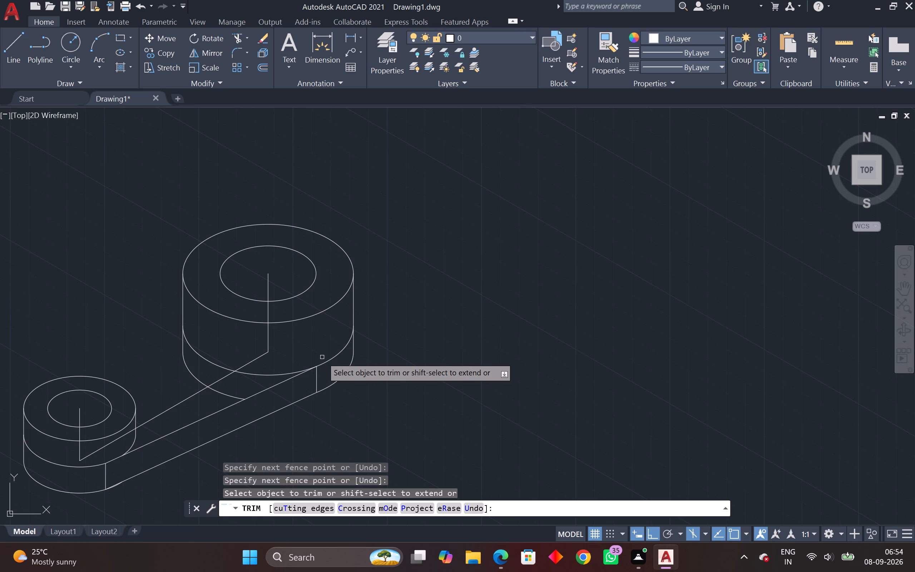
key(Escape)
key(Escape)
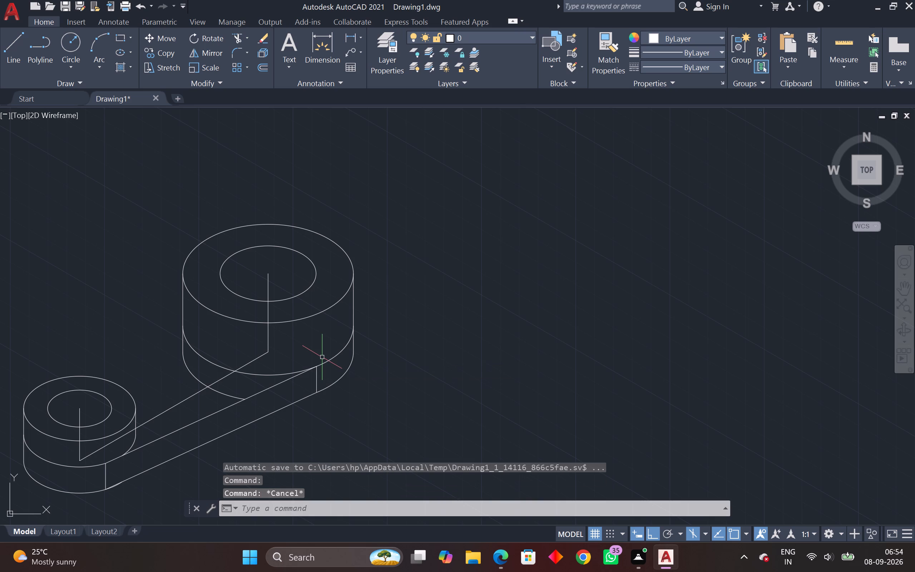
From the larger cylinder's top centre, draw a 6-unit line at 330°, then, in the top isoplane, a line at 210° past the outer rim.
text(L)
key(space)
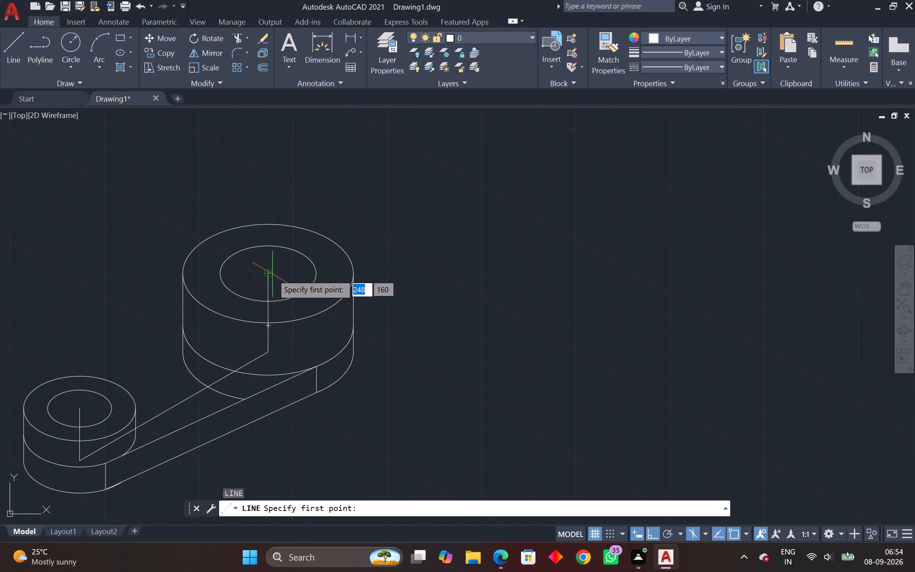
click(270, 275)
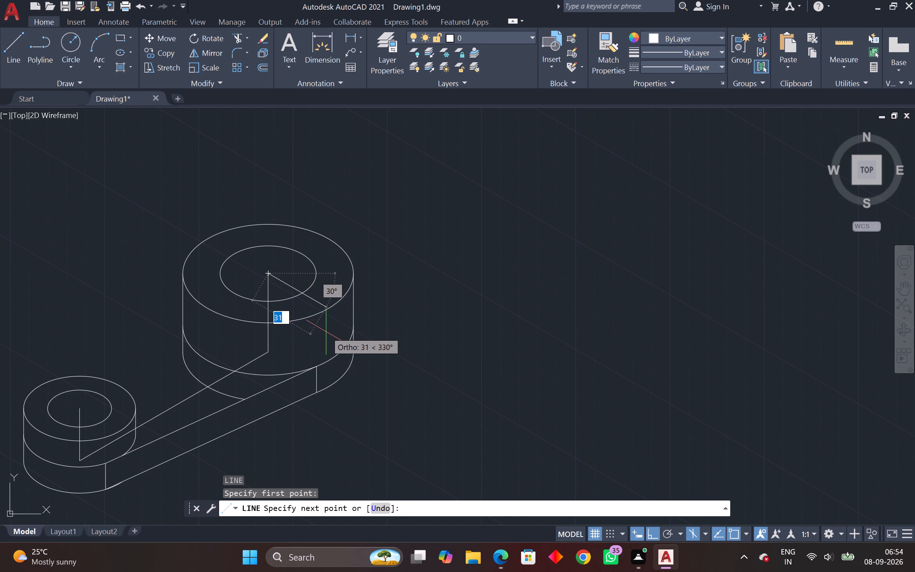
key(6)
key(Return)
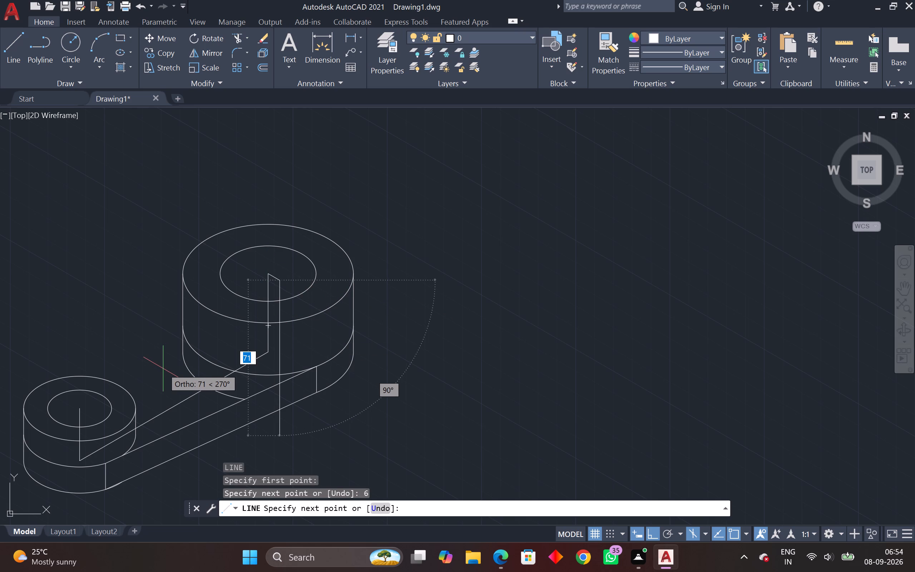
key(F5)
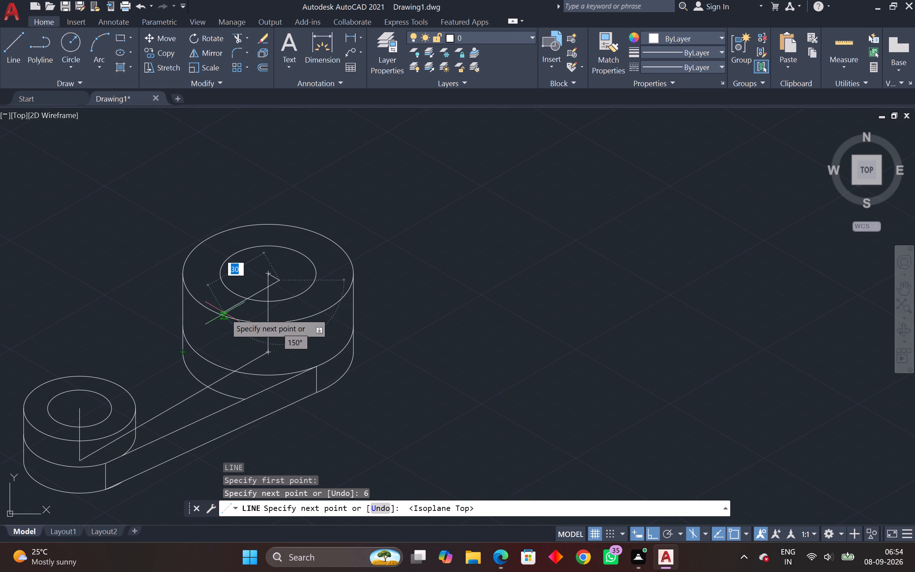
click(199, 339)
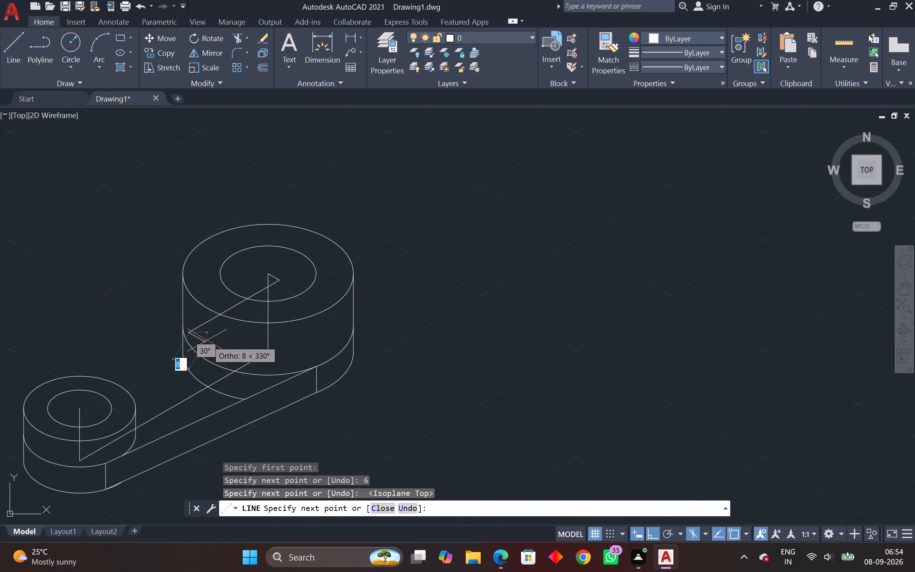
key(space)
From the larger cylinder's top centre, draw a 6-unit line at 150°, then a line about 48 units long at 210° past the outer rim.
key(space)
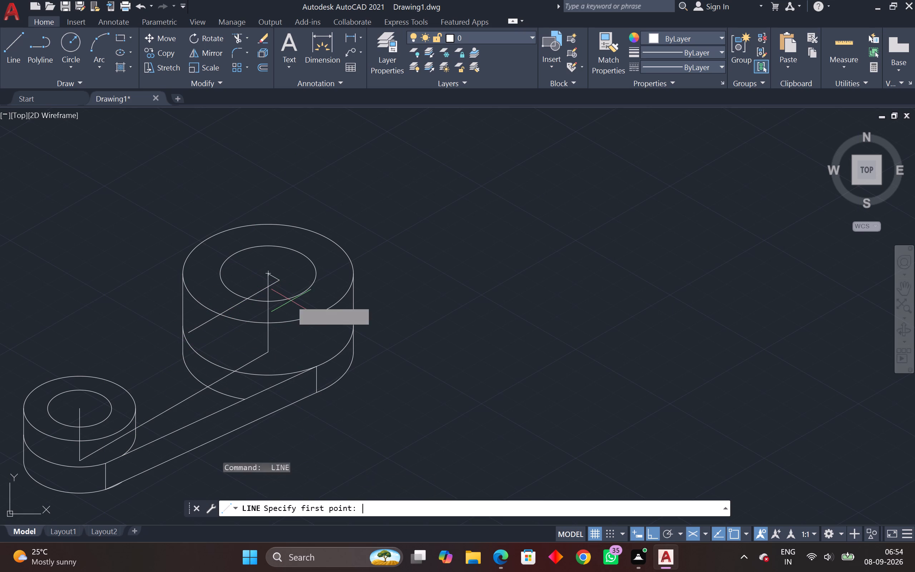
click(265, 270)
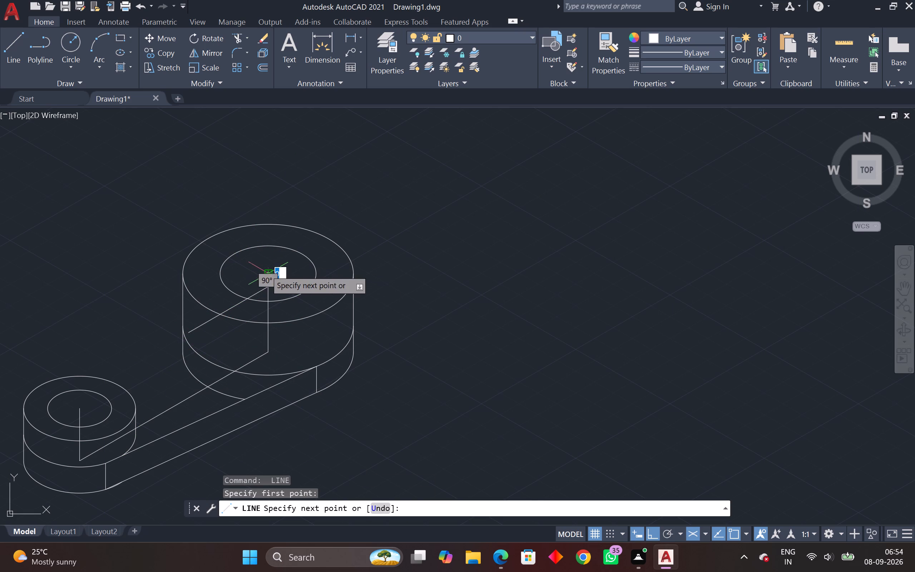
key(6)
key(Return)
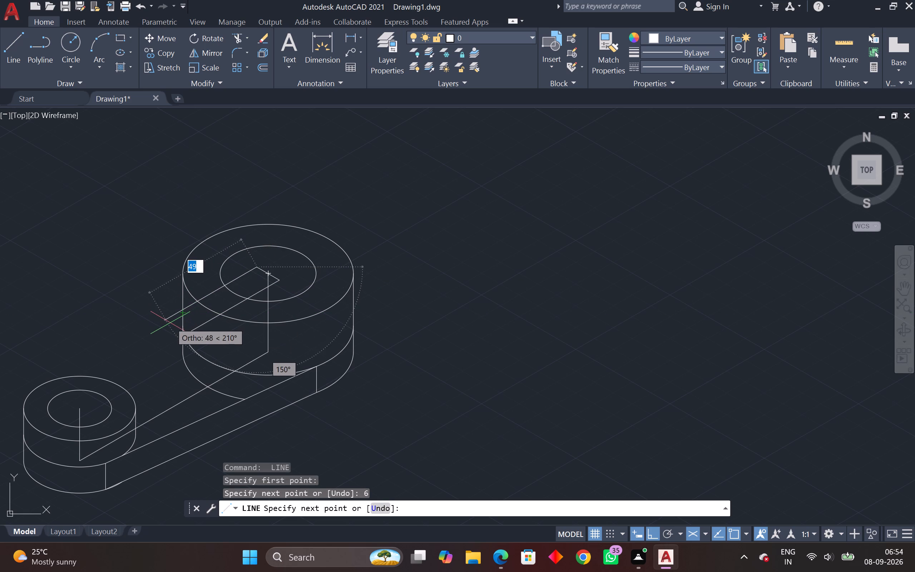
click(170, 323)
key(Escape)
key(Escape)
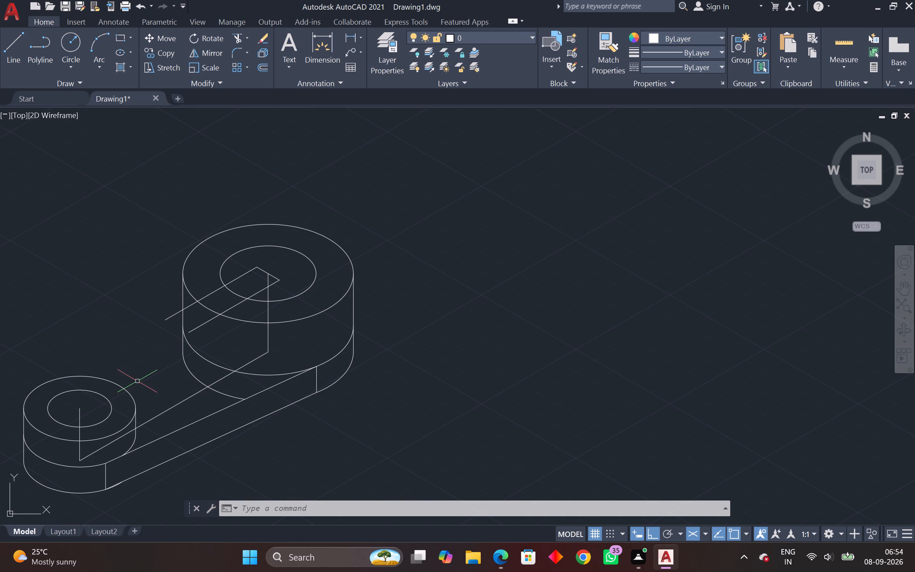
Draw a 6-unit line at 330° from the smaller cylinder's top centre.
key(l)
key(space)
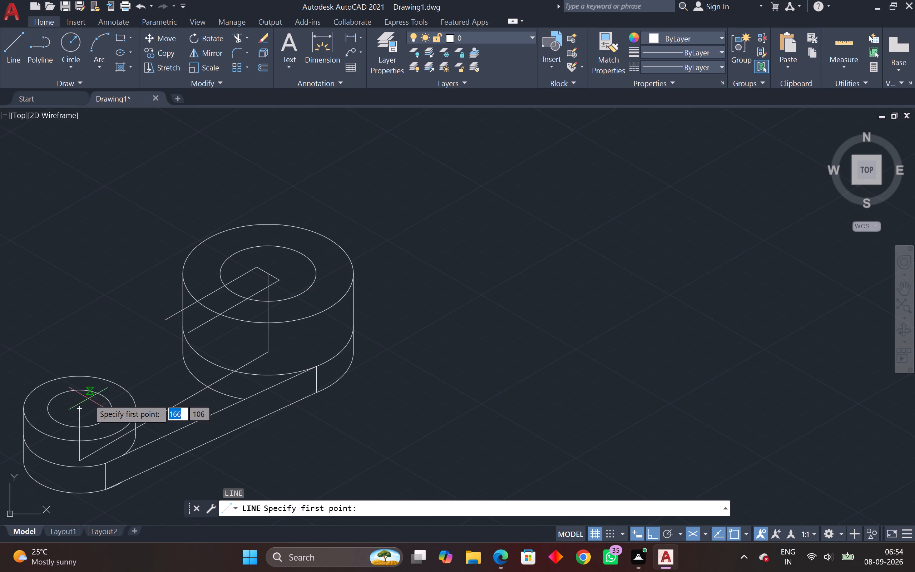
click(80, 408)
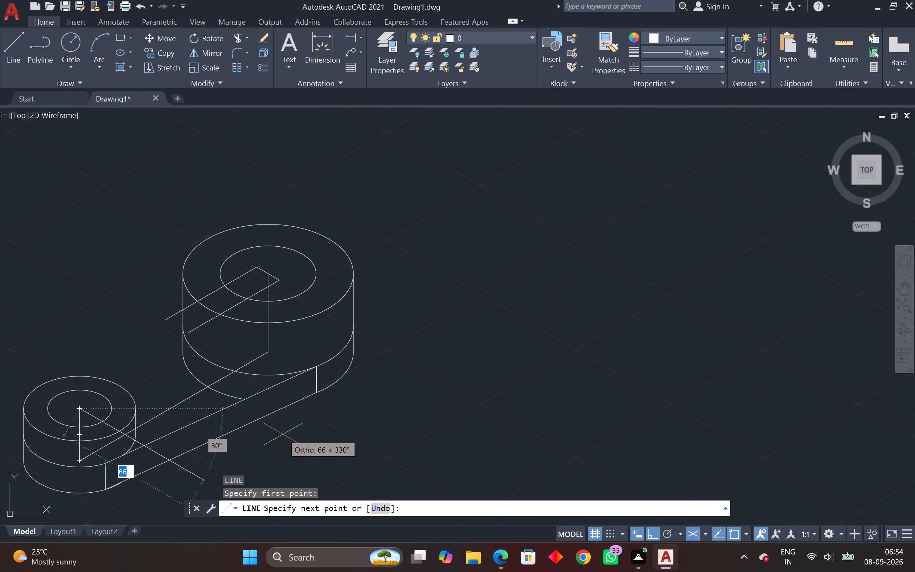
key(3)
key(Return)
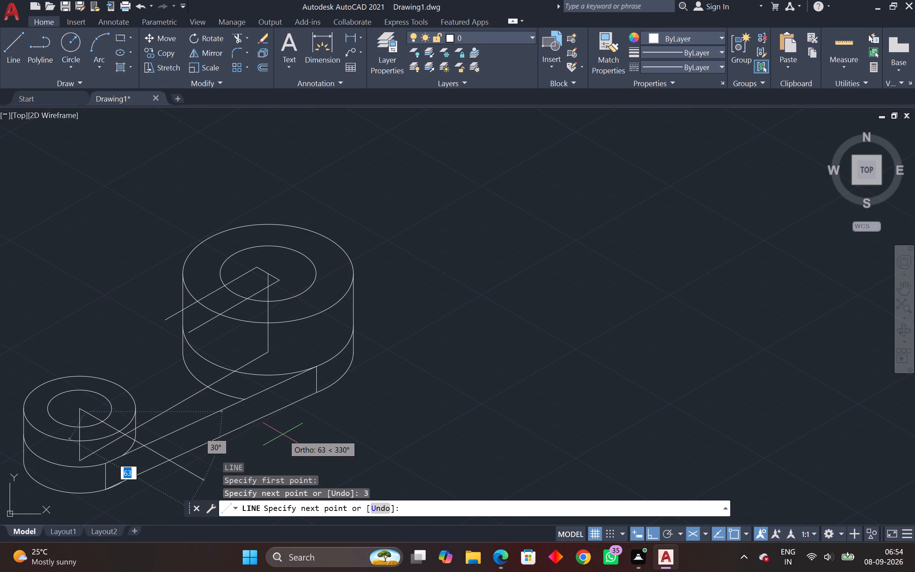
key(ctrl+z)
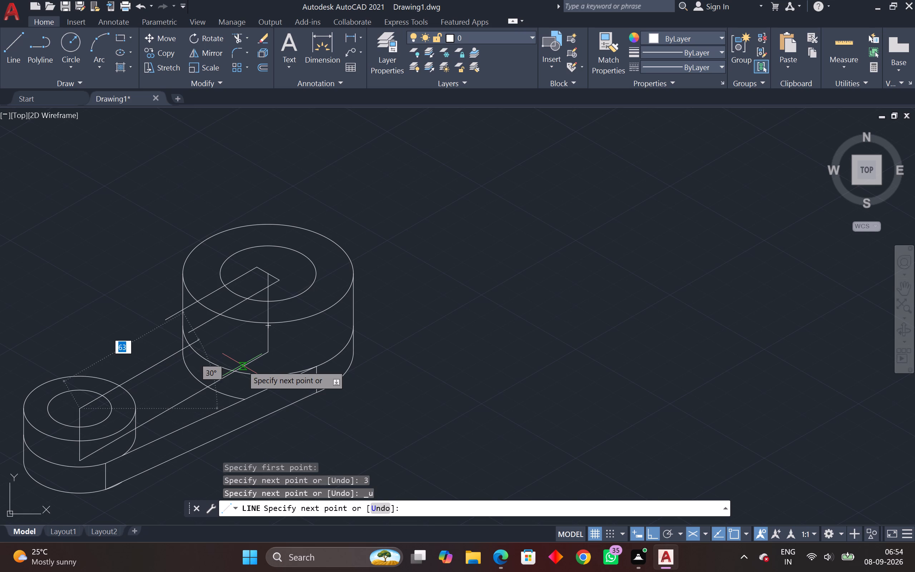
key(6)
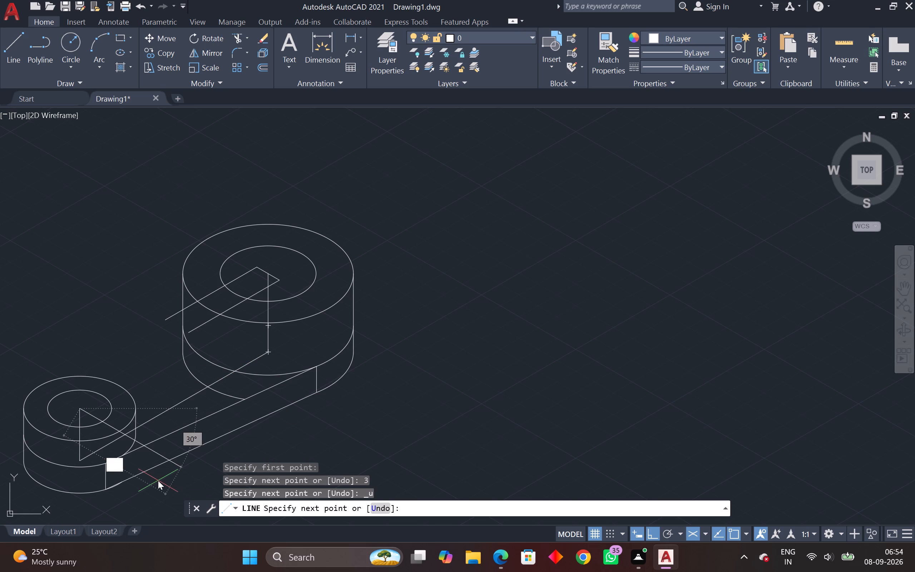
key(Return)
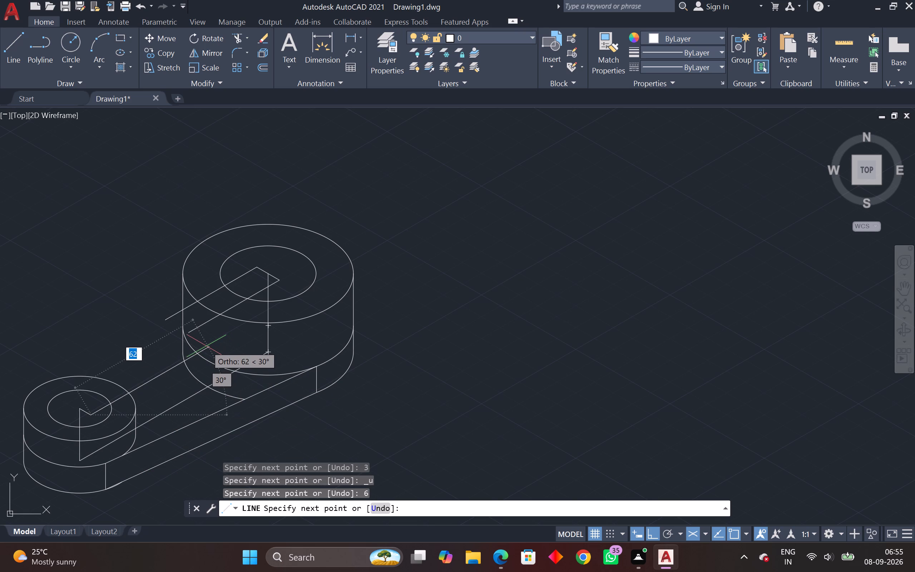
key(space)
From the smaller cylinder's top centre, draw a 6-unit line at 150°, then a line at 30° past the outer rim.
key(space)
click(78, 408)
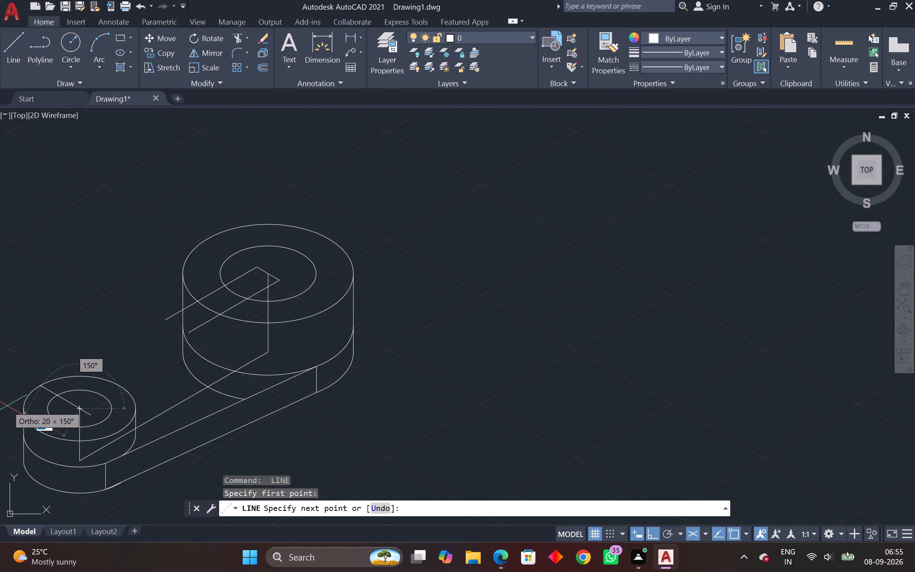
key(6)
key(Return)
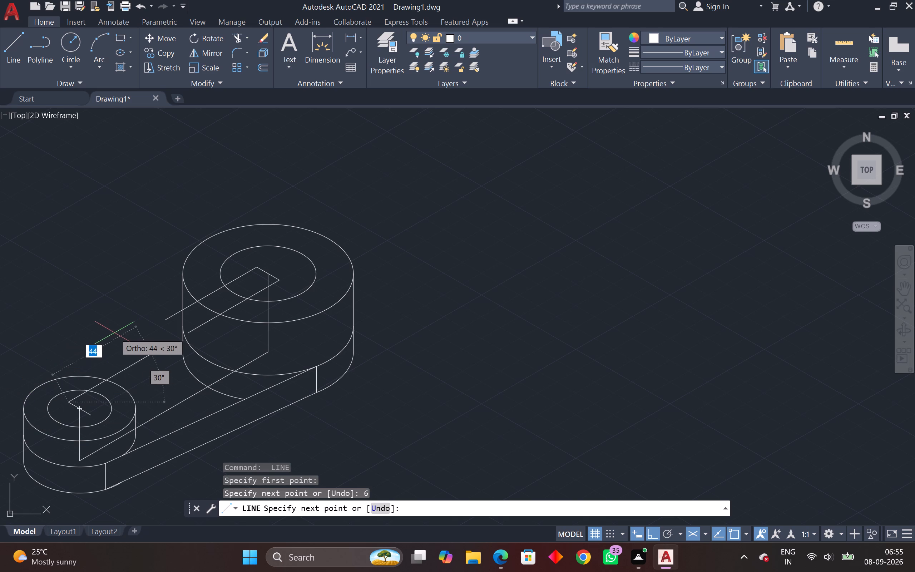
click(102, 345)
key(space)
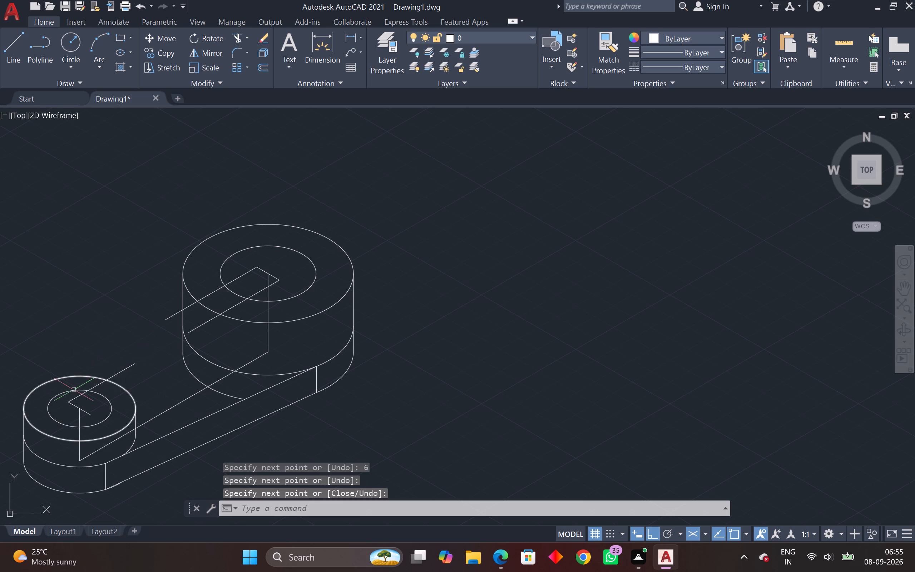
Draw a line at 30° past the smaller cylinder's outer rim from the free end of the 330° offset line.
key(space)
click(91, 413)
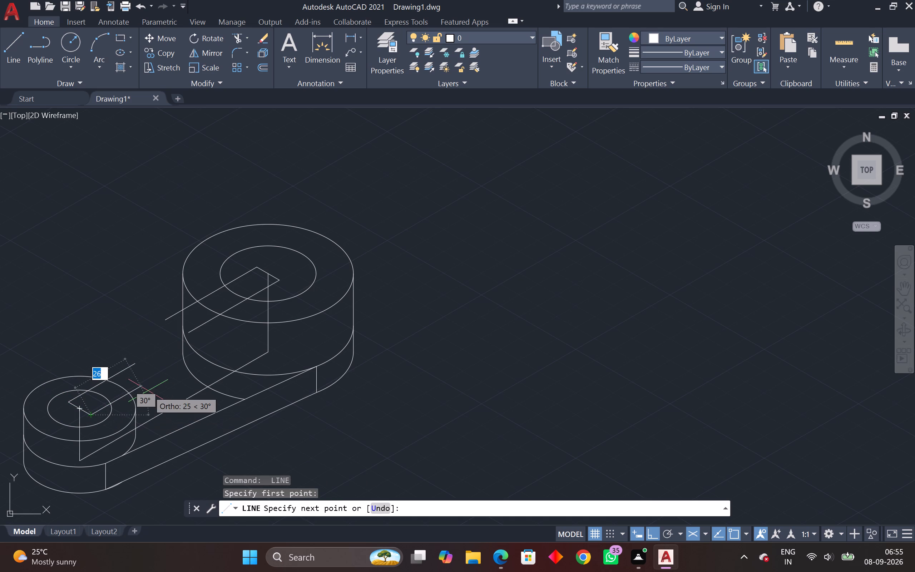
click(164, 384)
key(space)
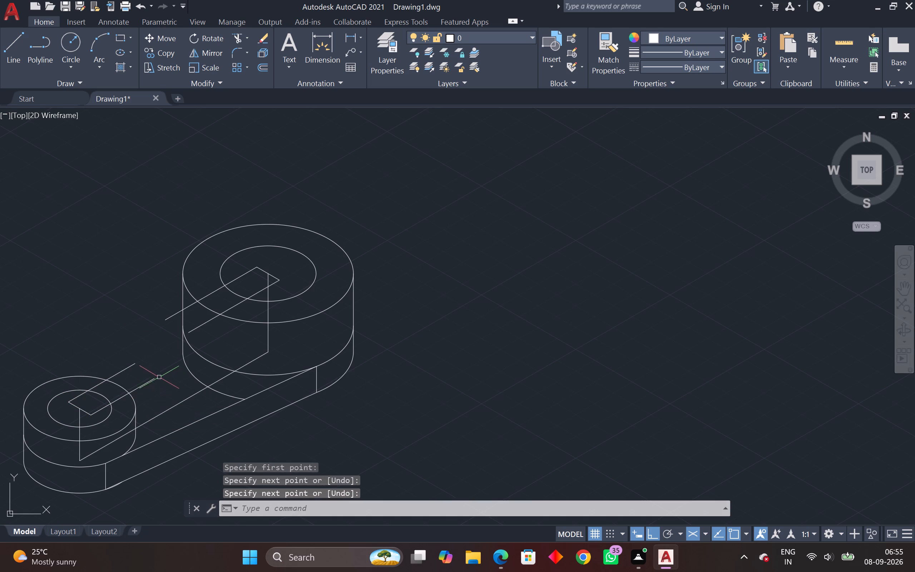
Trim the overhanging ends of both pairs of parallel slot lines beyond the outer top rims of the smaller and larger cylinders.
click(236, 34)
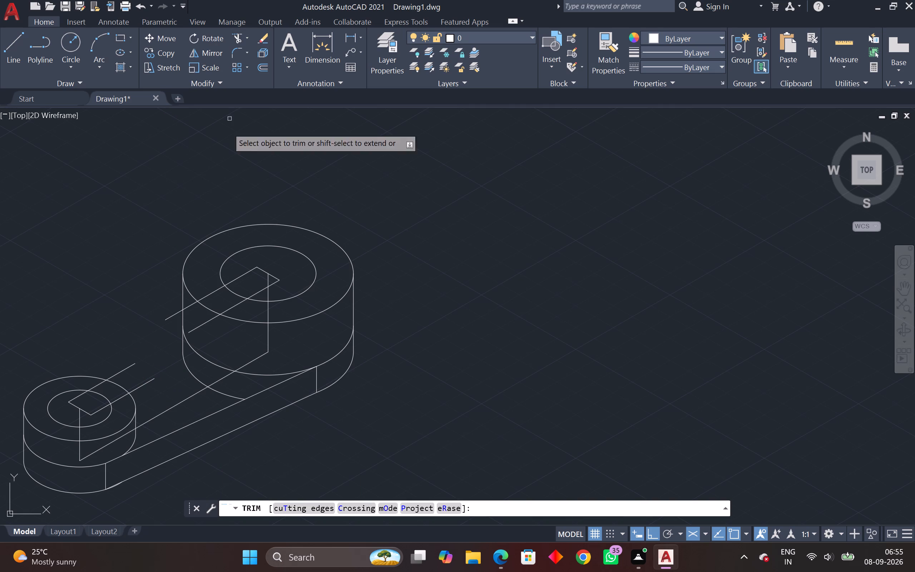
click(125, 357)
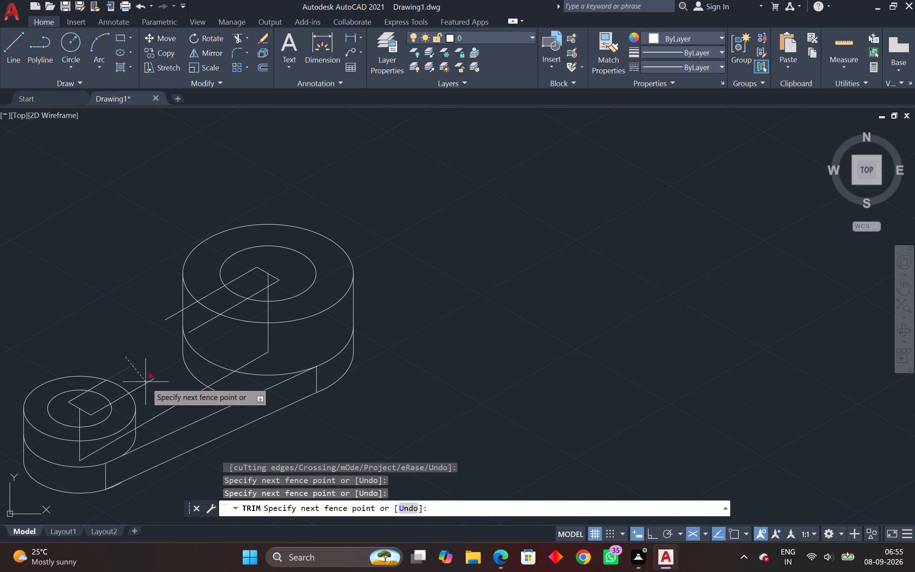
click(147, 389)
click(201, 332)
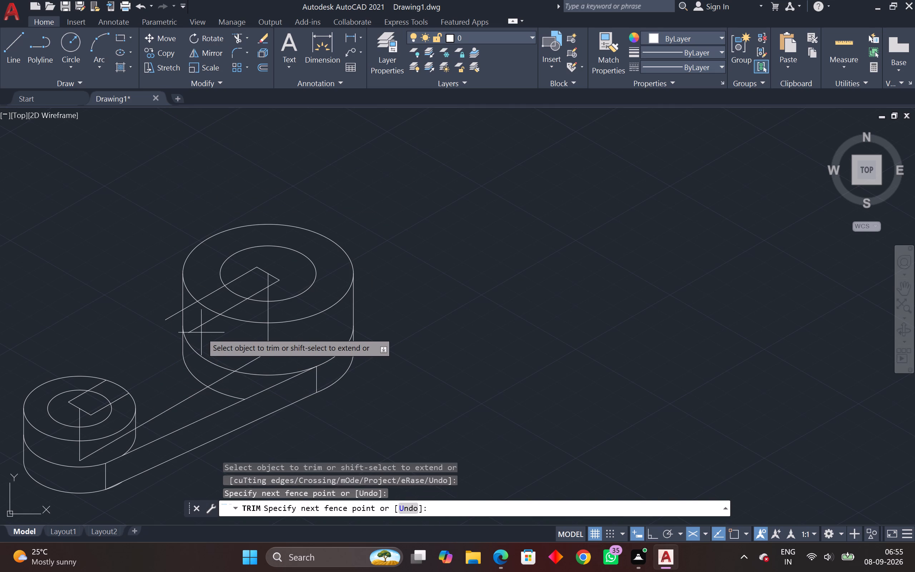
click(195, 303)
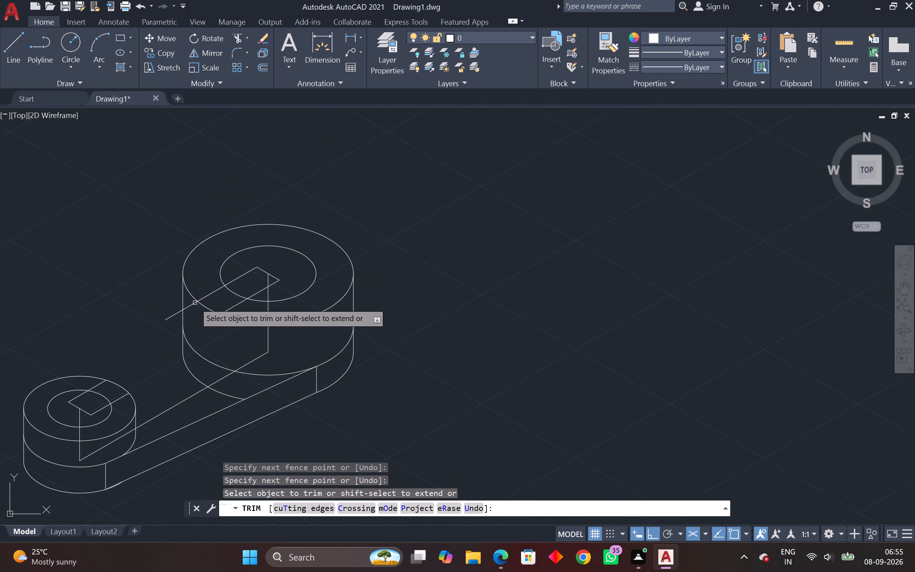
click(195, 303)
click(178, 313)
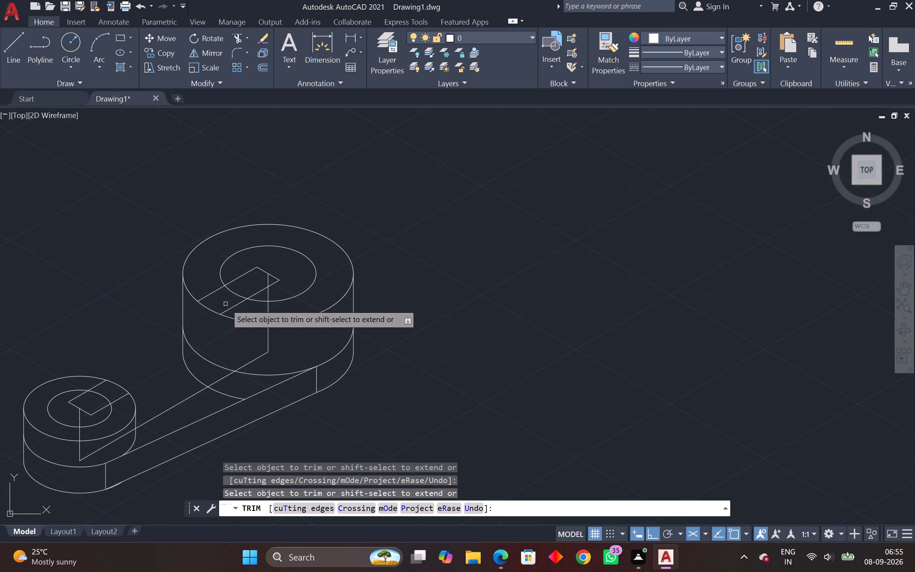
Trim the two slot lines and the 6-unit offset lines inside the larger cylinder's inner top circle.
scroll(280, 284, up, 1)
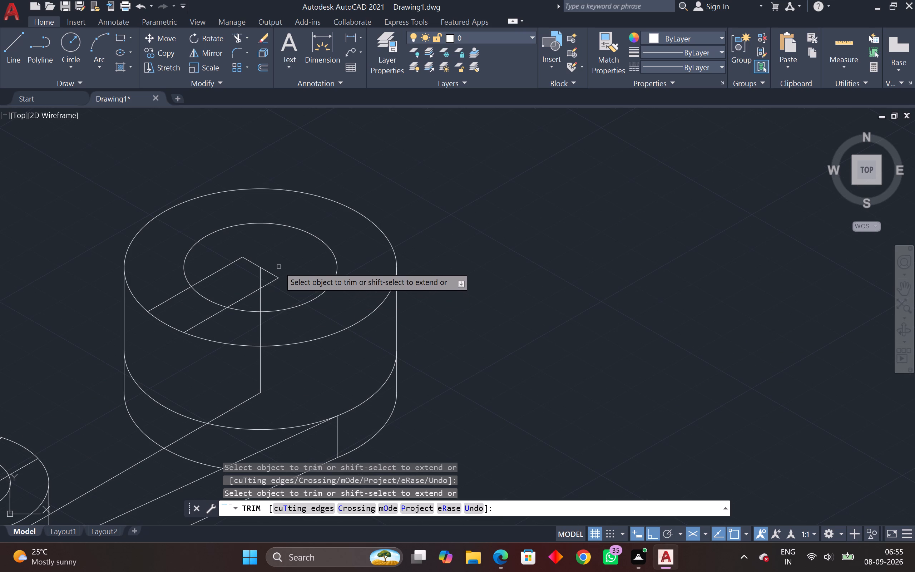
click(271, 280)
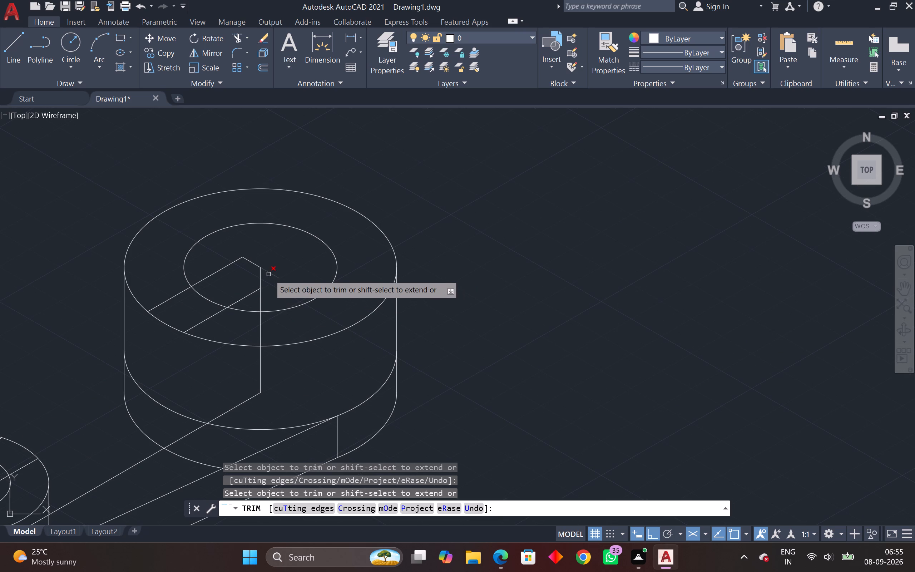
click(268, 274)
click(254, 262)
click(225, 262)
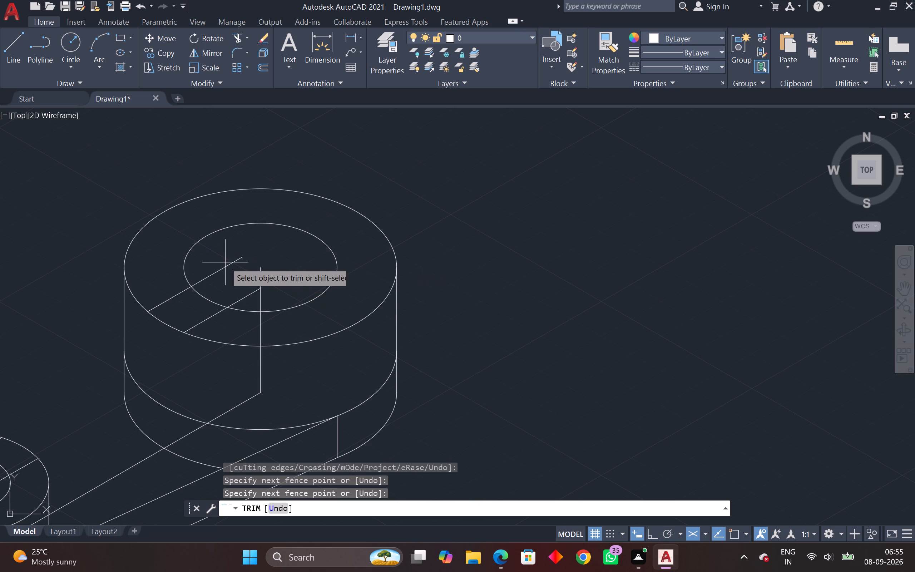
click(249, 303)
Trim the two slot lines and the 6-unit offset lines inside the smaller cylinder's inner top circle.
middle_drag(248, 298, 275, 282)
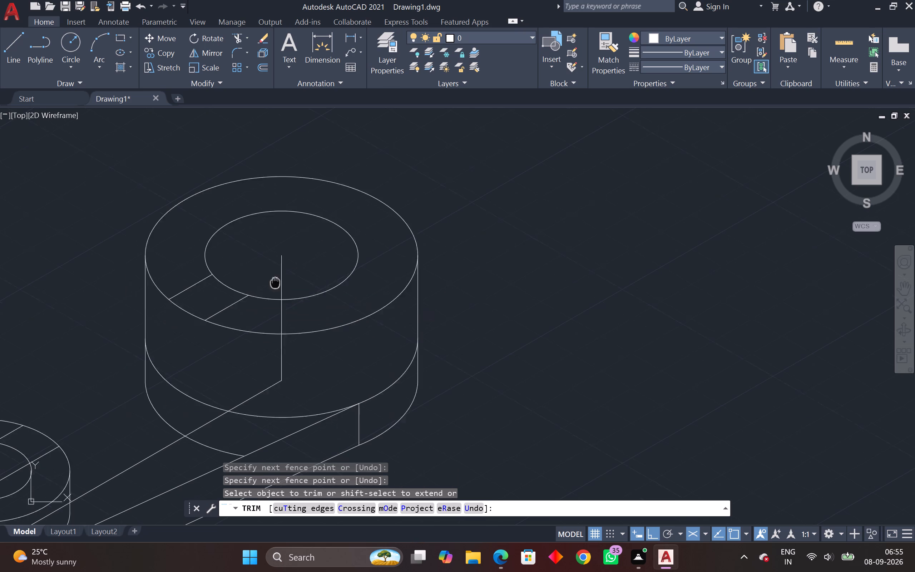
middle_drag(275, 282, 401, 211)
click(142, 403)
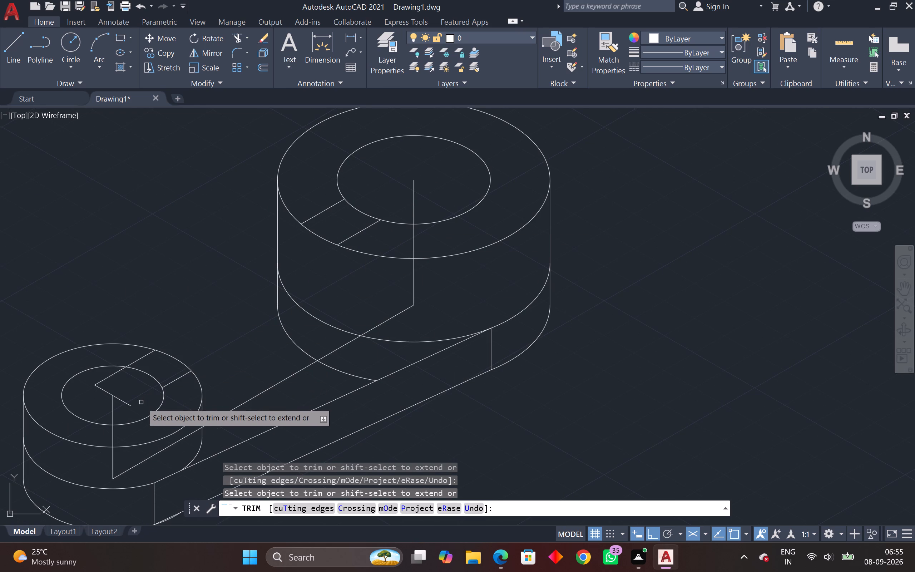
click(115, 372)
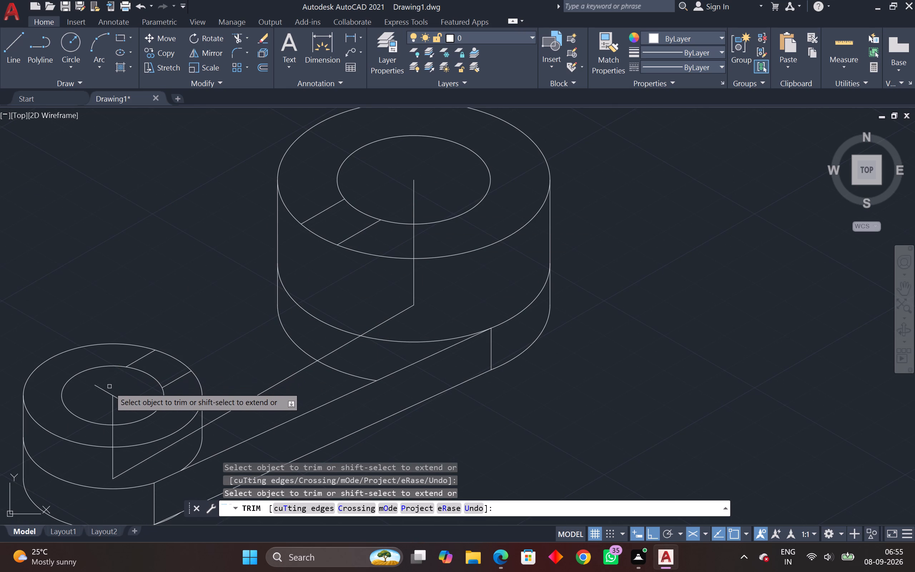
click(103, 389)
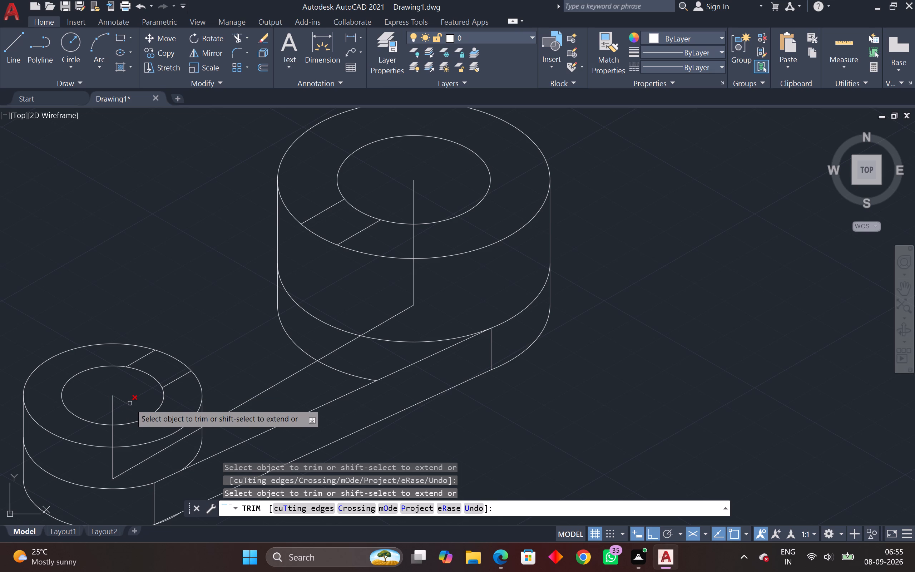
click(130, 403)
Trim the smaller cylinder's front middle arc between its left side line and the web's short vertical edge.
scroll(142, 385, down, 1)
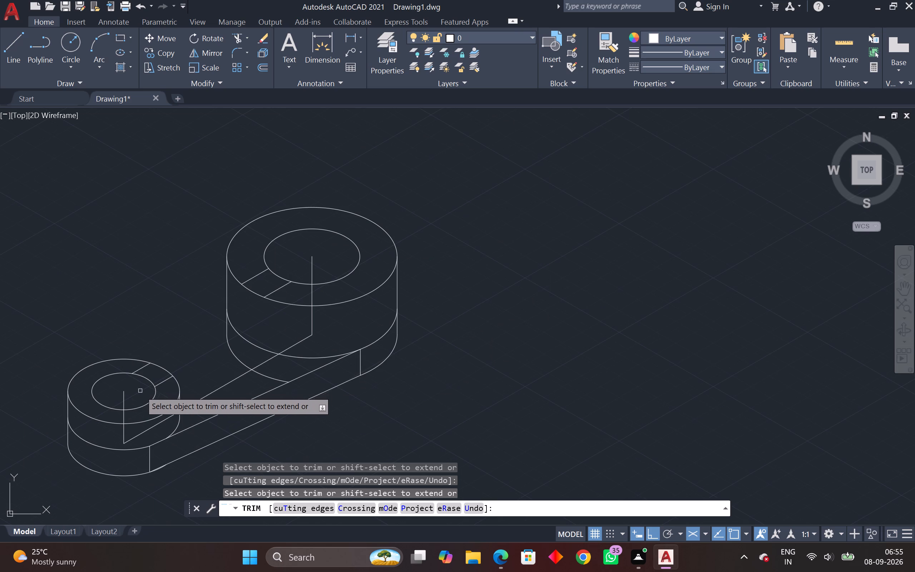
click(106, 447)
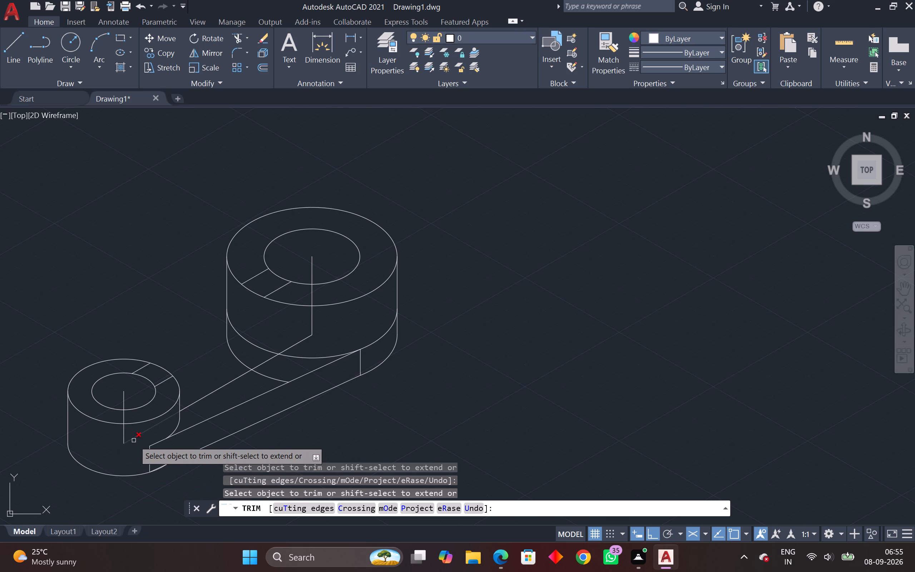
scroll(174, 421, up, 1)
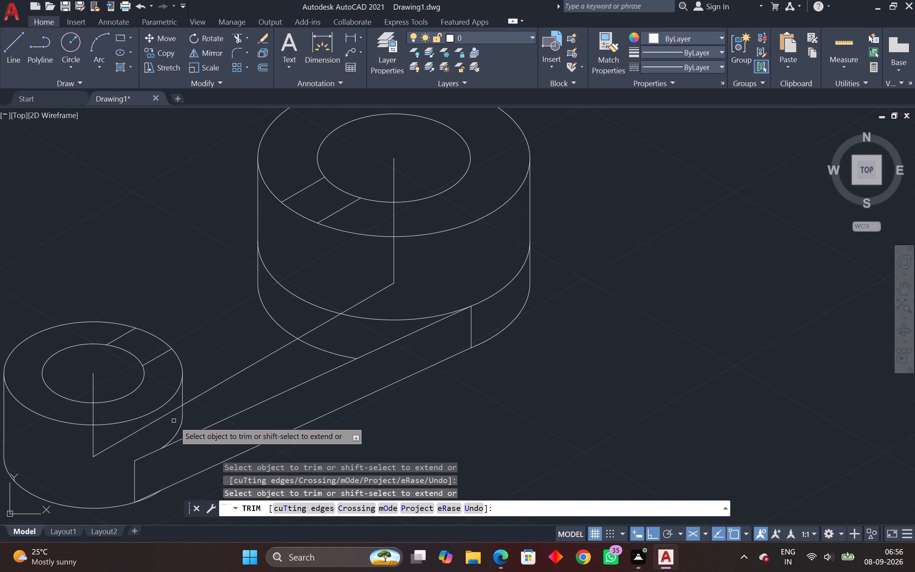
Draw a line joining the outer-rim ends of the front slot lines on the smaller and larger cylinder tops.
middle_drag(175, 413, 161, 429)
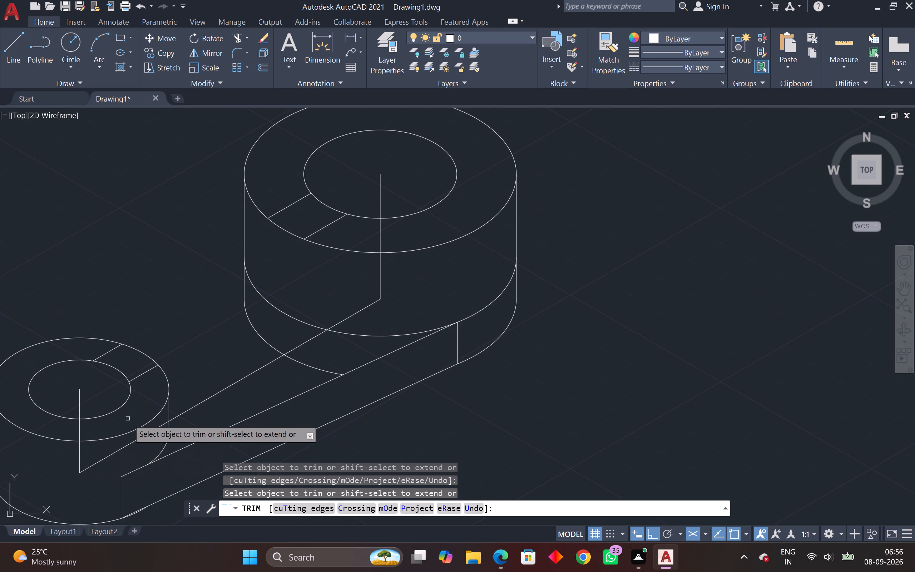
middle_drag(216, 361, 196, 389)
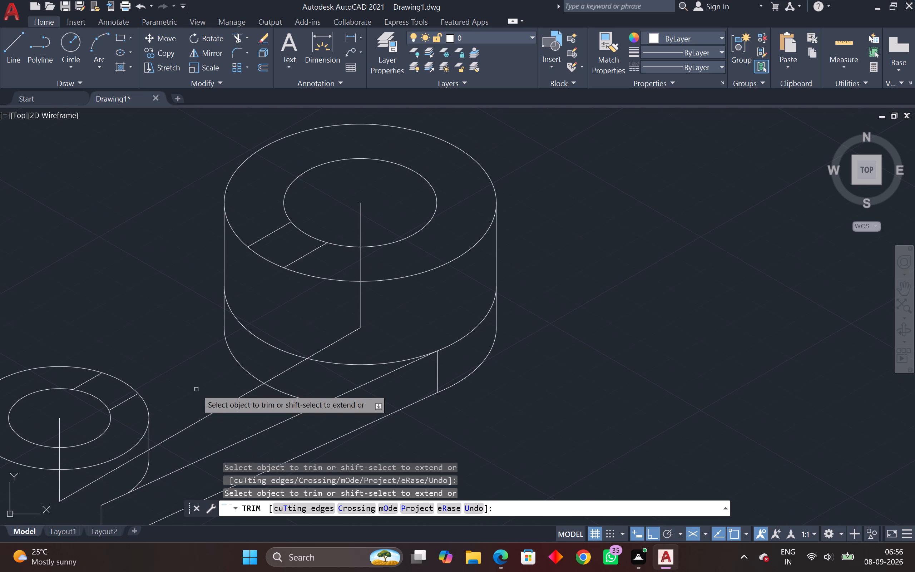
text(L)
key(space)
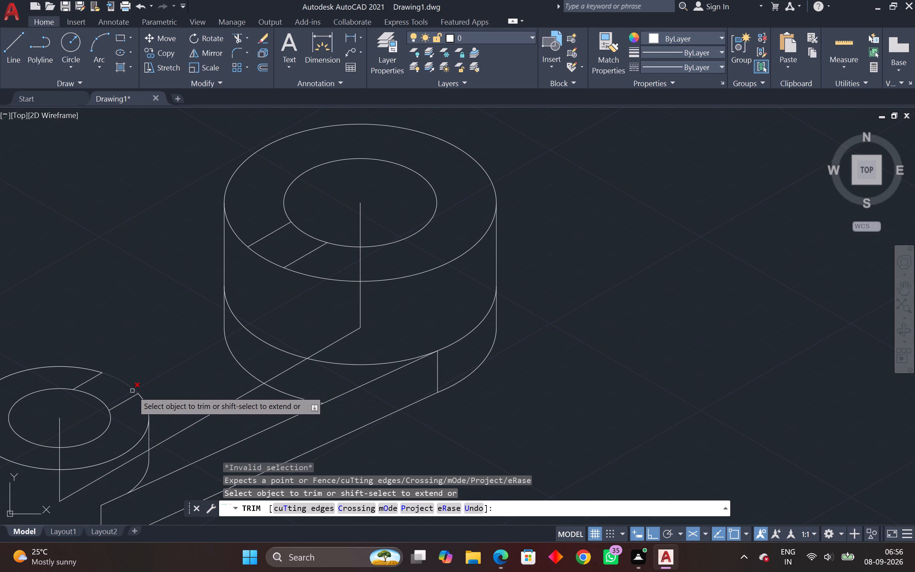
key(Escape)
key(Escape)
key(Escape)
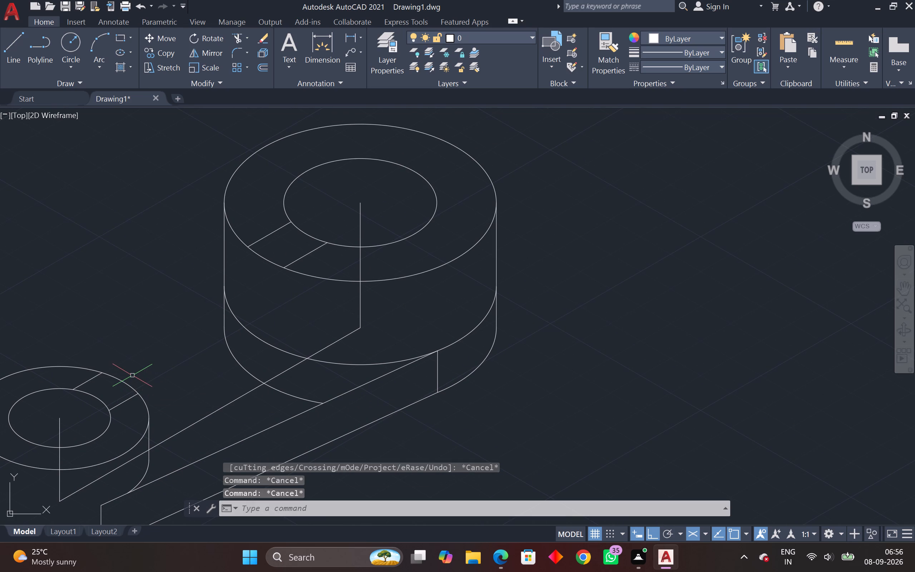
text(L)
key(space)
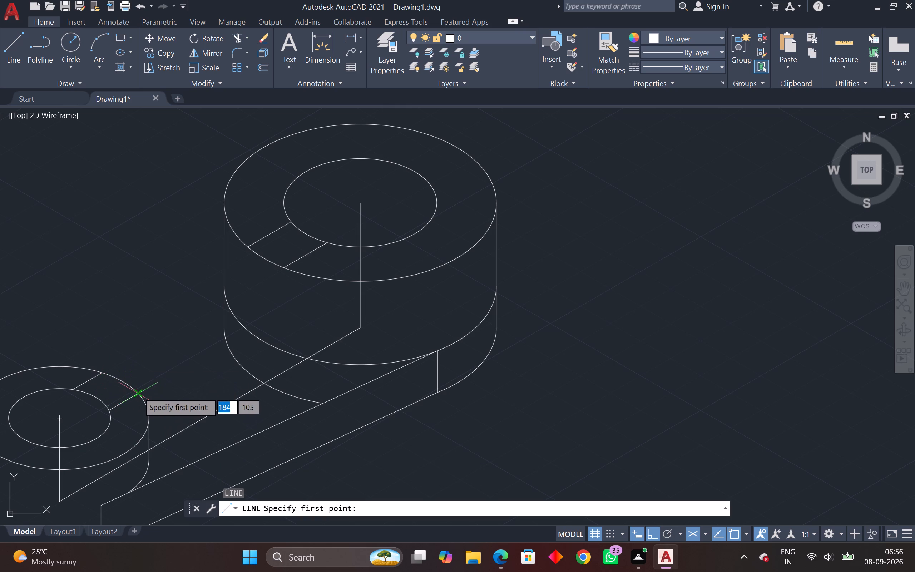
scroll(137, 393, up, 1)
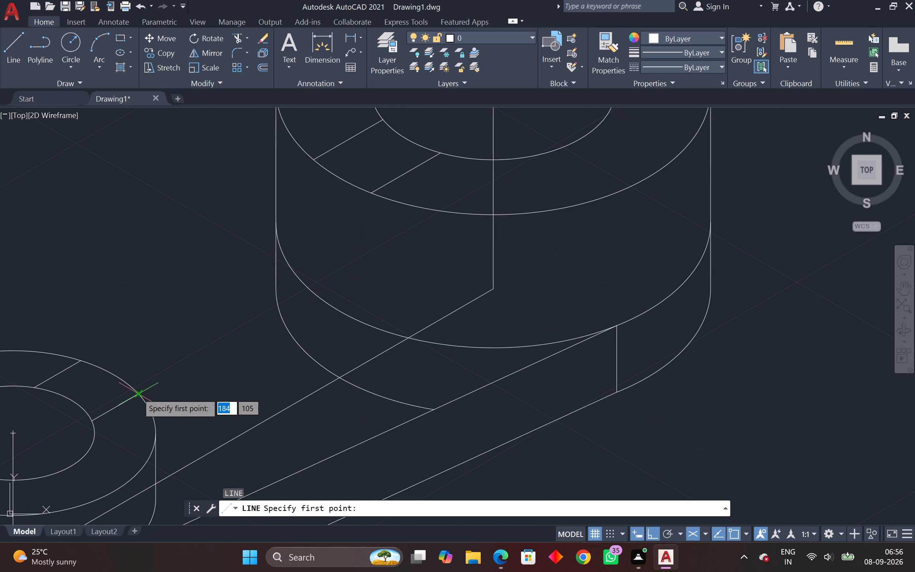
click(137, 393)
middle_drag(215, 354, 211, 365)
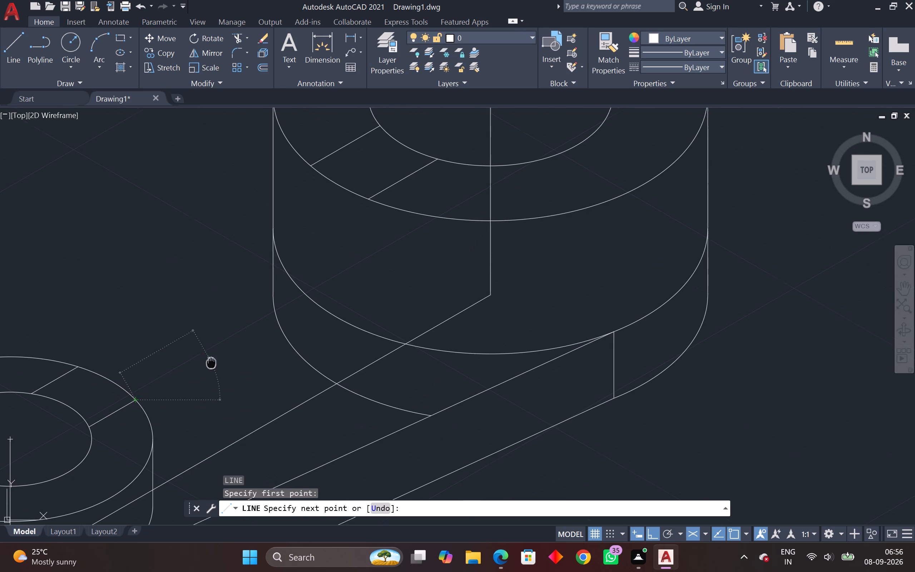
middle_drag(211, 365, 167, 434)
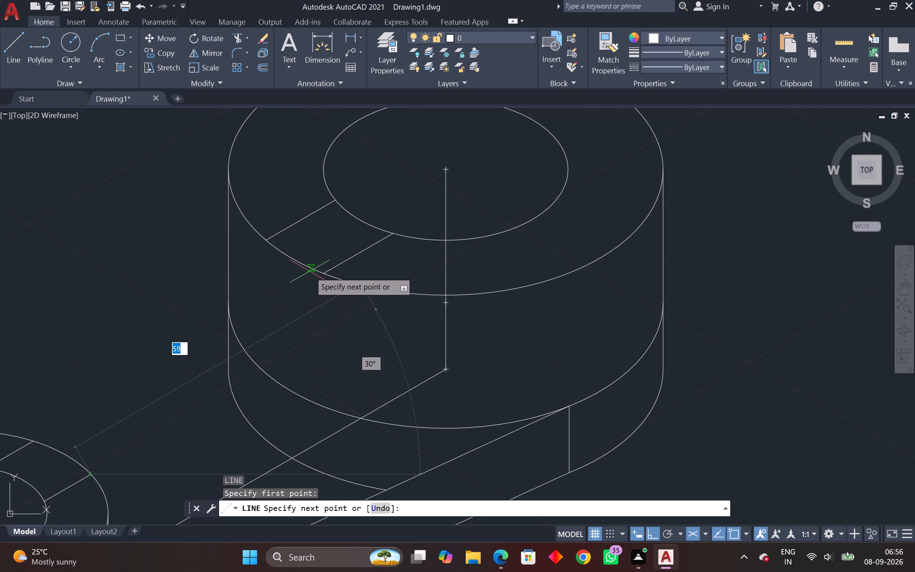
click(322, 272)
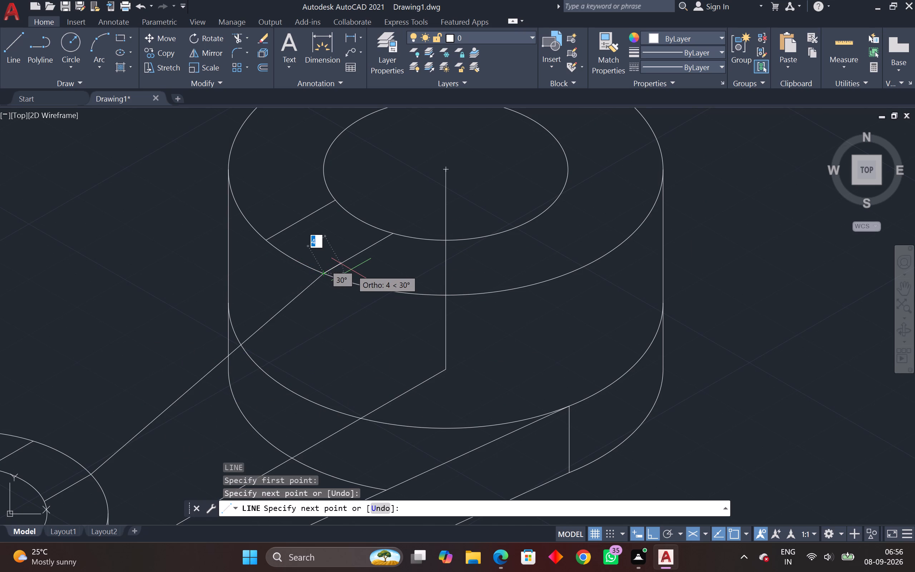
key(space)
Draw a line joining the outer-rim ends of the back slot lines on the smaller and larger cylinder tops.
middle_drag(346, 283, 457, 327)
key(space)
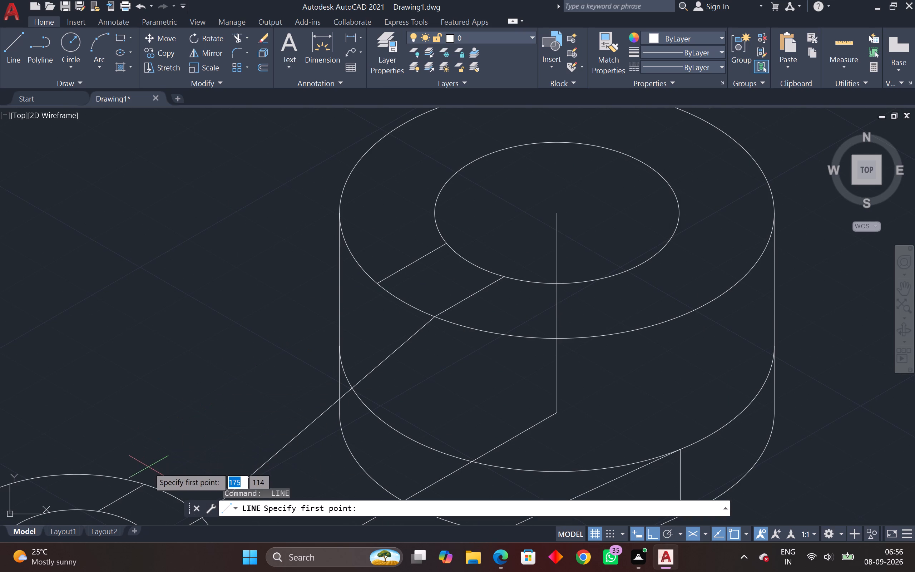
click(145, 483)
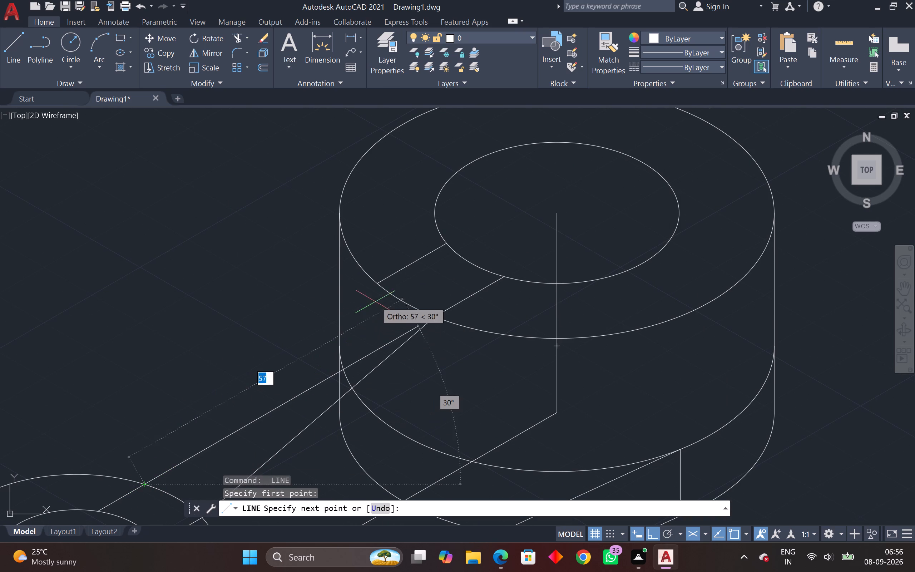
click(379, 280)
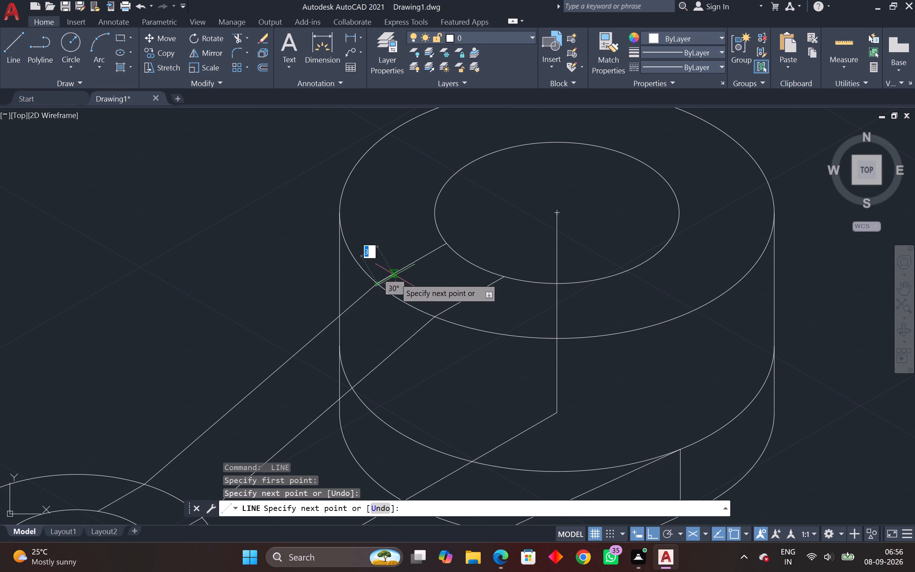
key(Escape)
scroll(378, 295, down, 1)
middle_drag(378, 294, 409, 196)
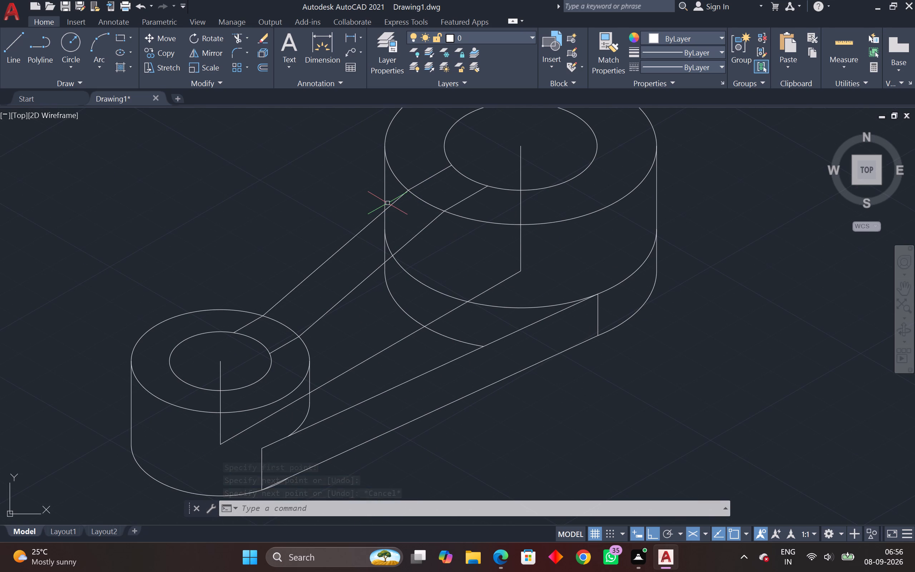
Draw a vertical line on the right isoplane from the larger cylinder's front slot-line rim end down to its bottom arc.
key(l)
key(space)
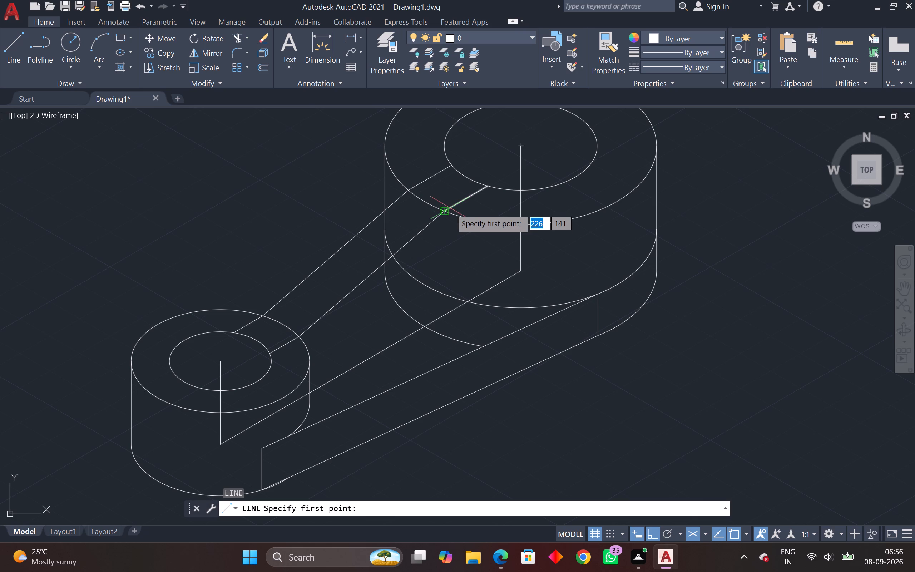
click(447, 211)
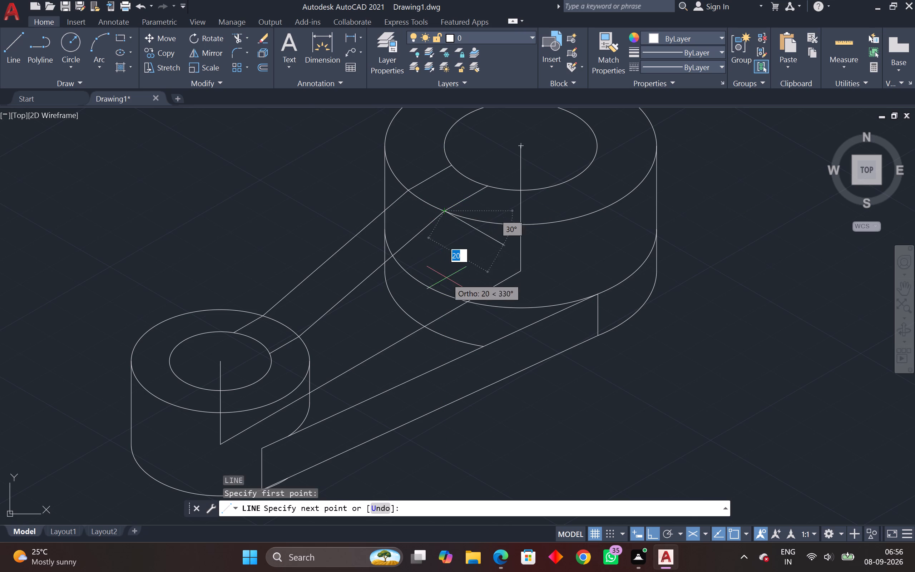
key(F5)
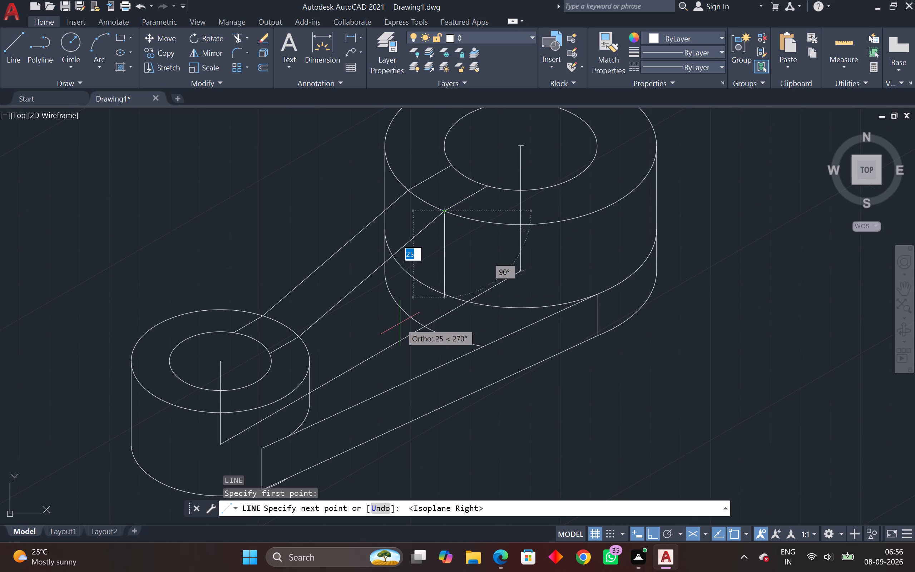
click(433, 345)
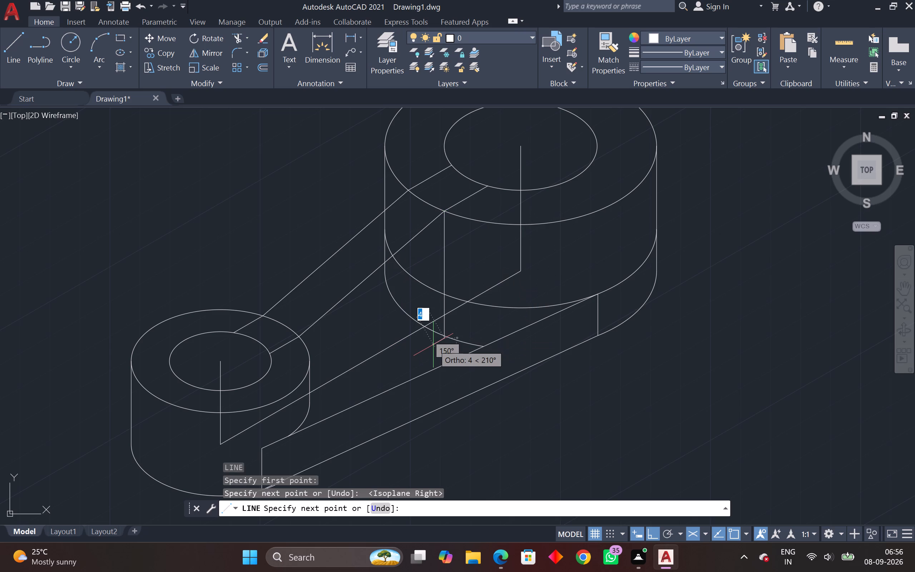
key(Escape)
key(Escape)
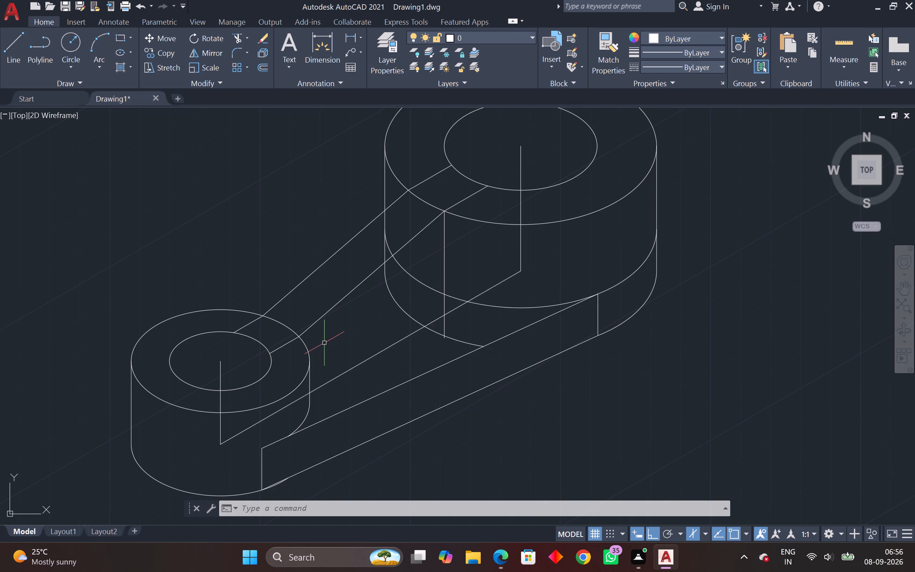
Draw an isometric line about 60 units long at 210° from the vertical line's crossing with the middle arc into the smaller cylinder.
text(L)
key(space)
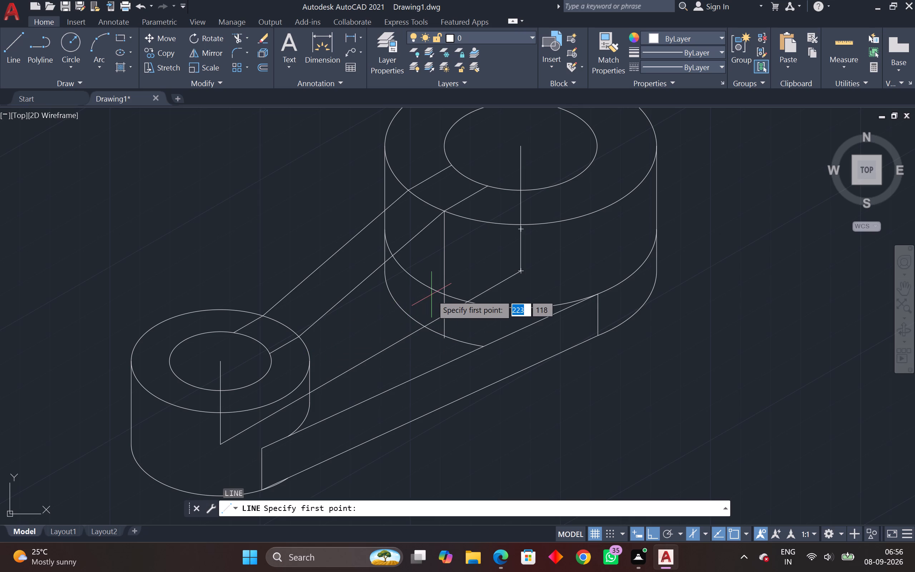
click(442, 297)
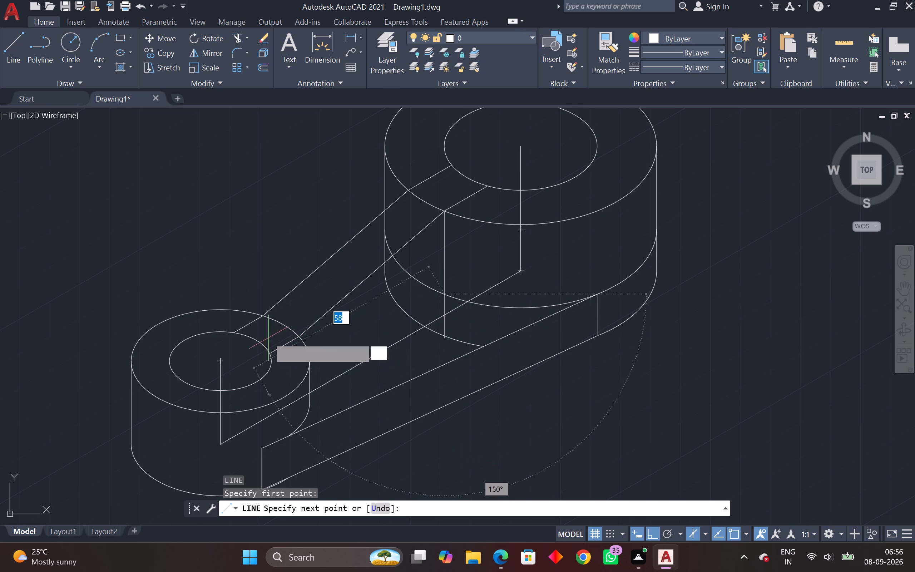
click(267, 274)
key(Escape)
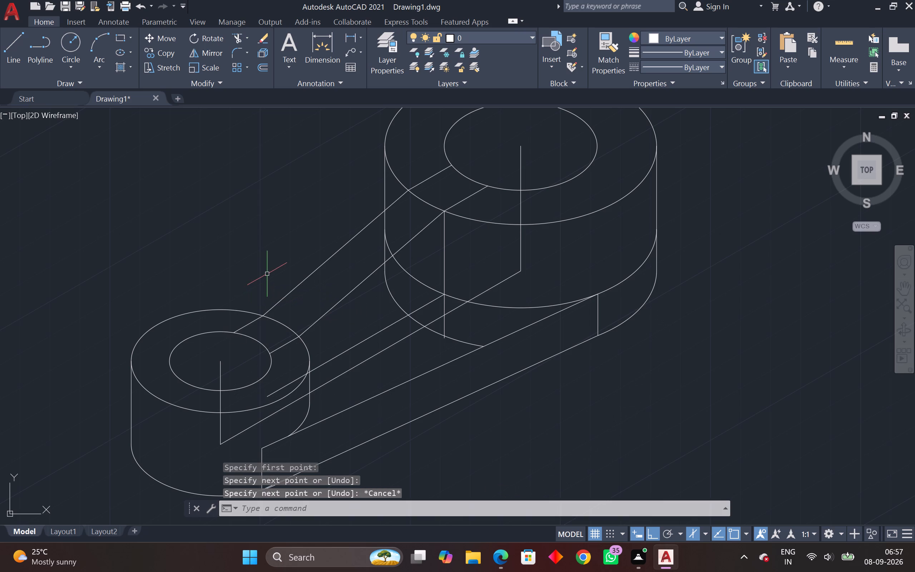
Trim the new slanted line's end that overhangs inside the smaller cylinder's outer top rim.
drag(231, 32, 238, 35)
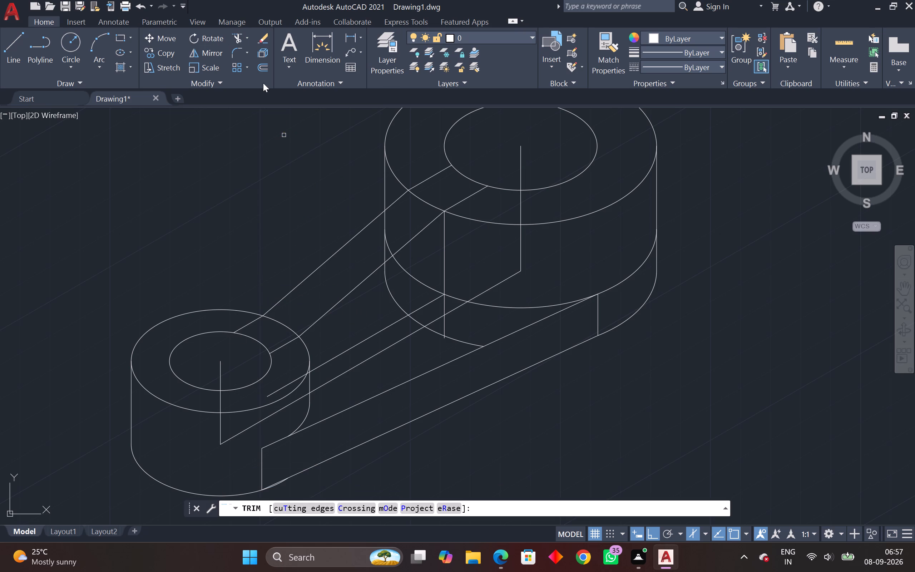
click(273, 391)
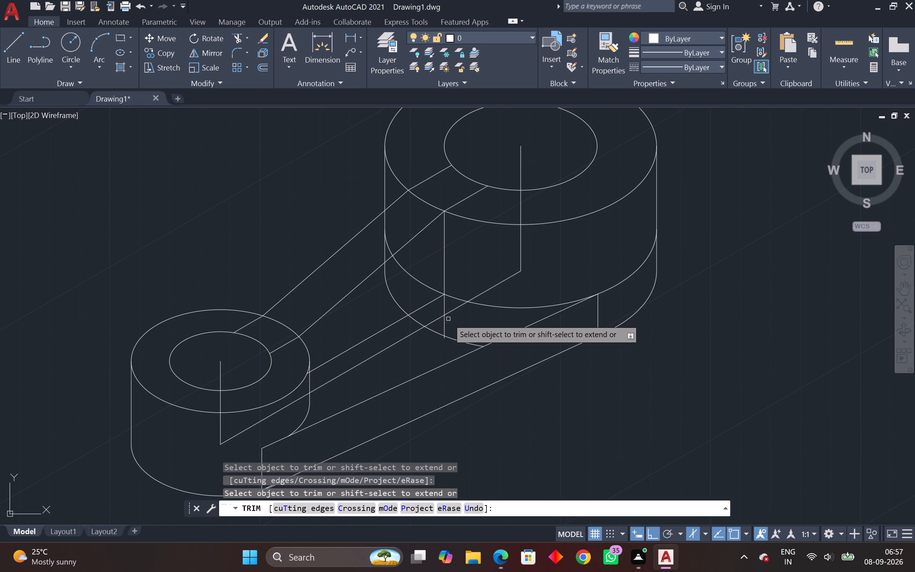
Trim the vertical line below the larger cylinder's middle arc and the slanted centre line between the two cylinders.
click(444, 310)
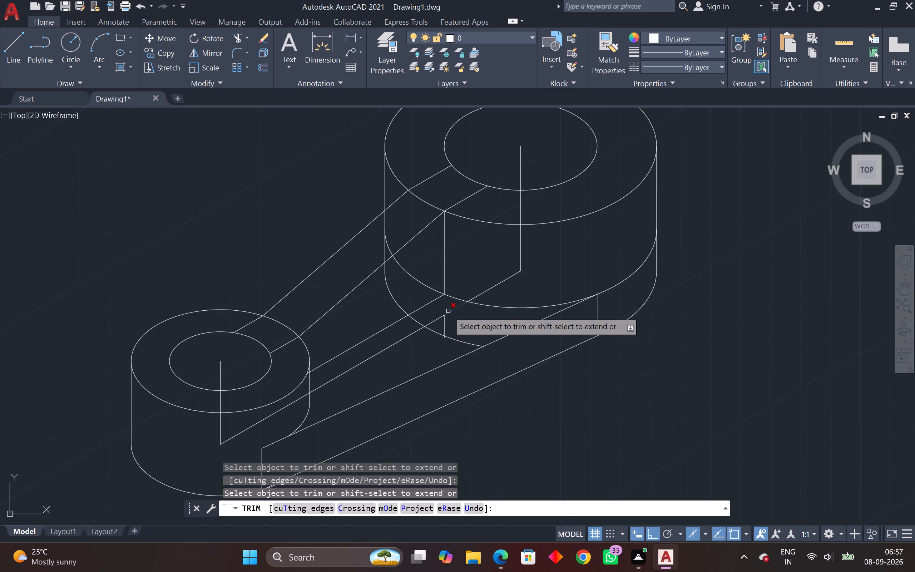
click(448, 311)
click(444, 321)
click(435, 320)
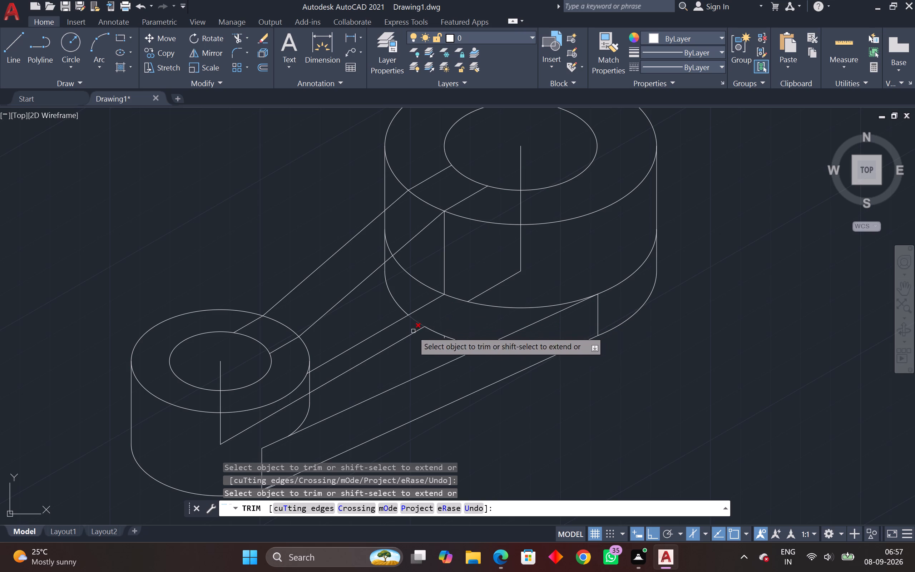
click(407, 338)
scroll(452, 336, up, 2)
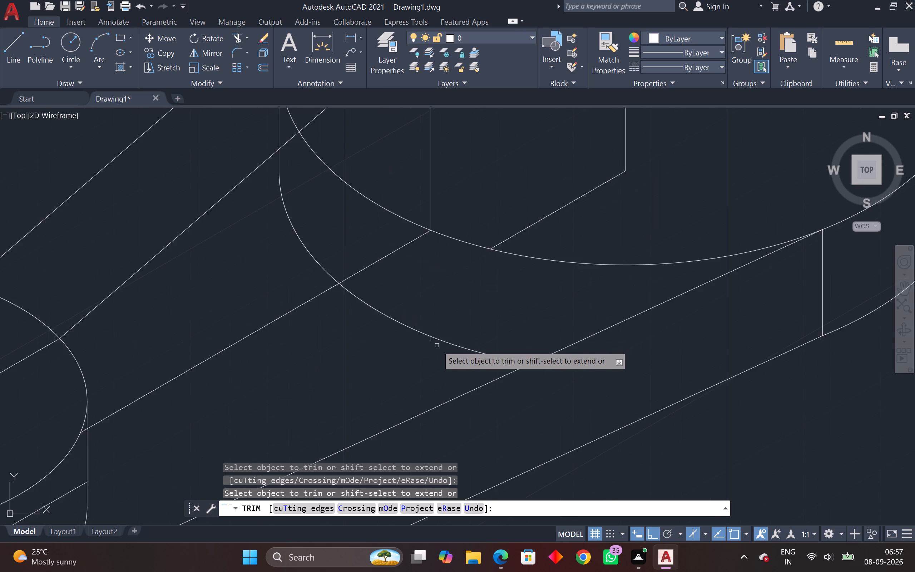
scroll(437, 345, up, 2)
click(424, 333)
scroll(447, 314, down, 3)
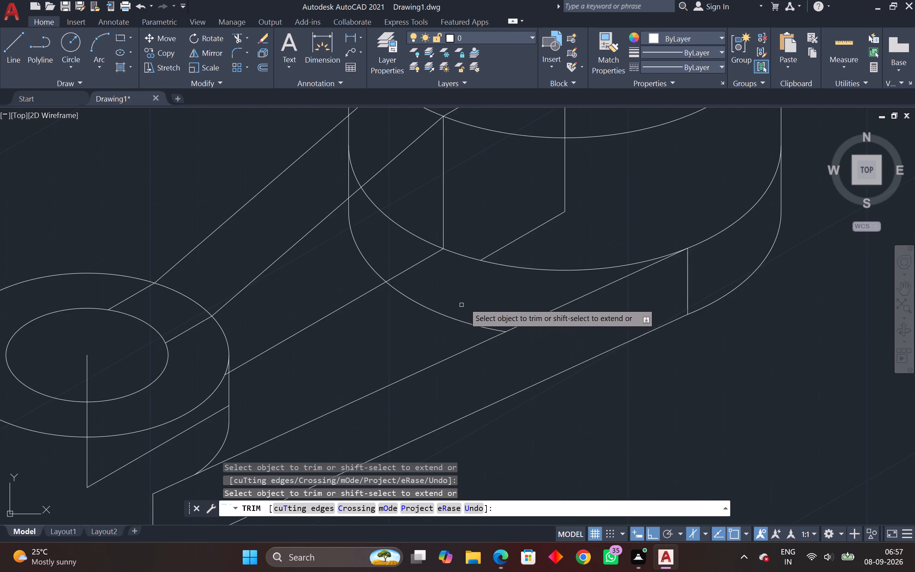
Trim the leftover slanted centre line pieces inside the larger and smaller cylinders.
middle_drag(468, 299, 350, 393)
click(392, 339)
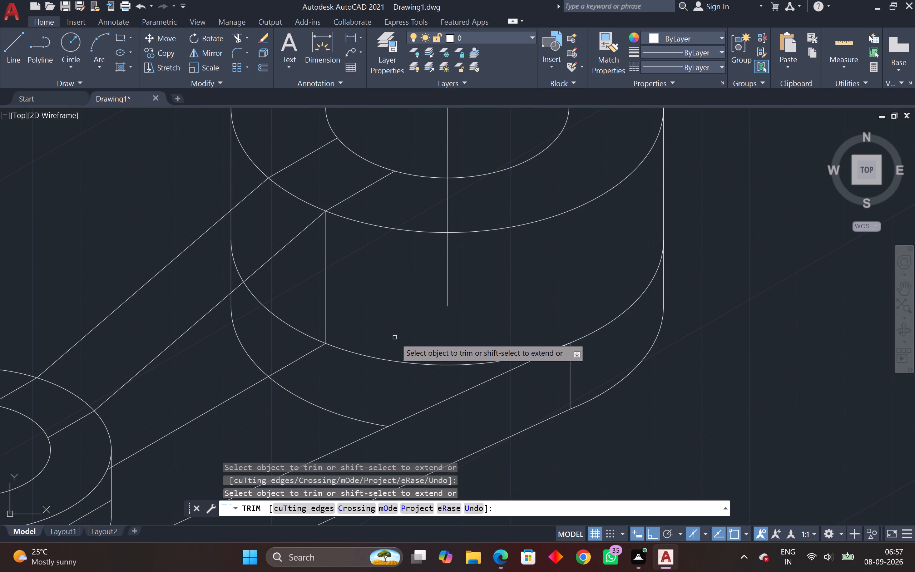
scroll(403, 336, down, 2)
middle_drag(404, 336, 524, 264)
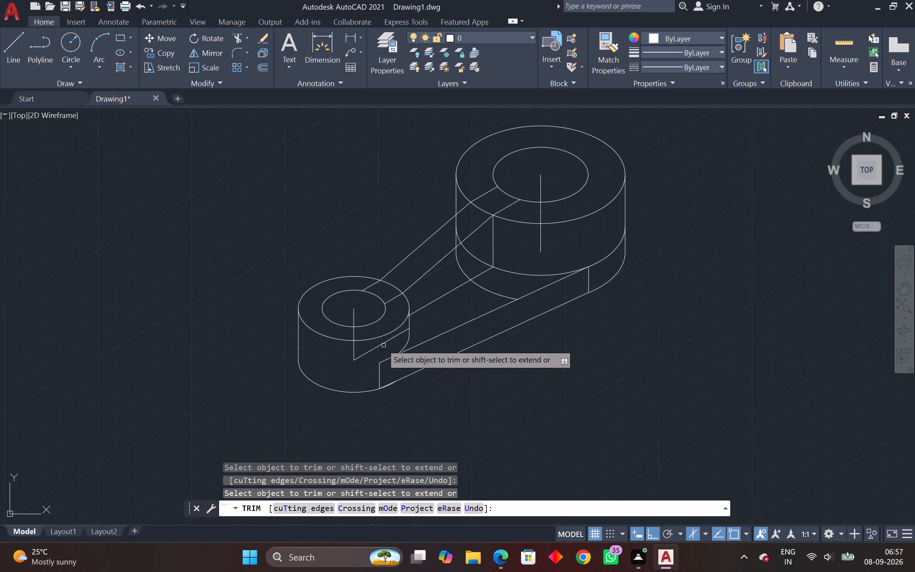
click(380, 343)
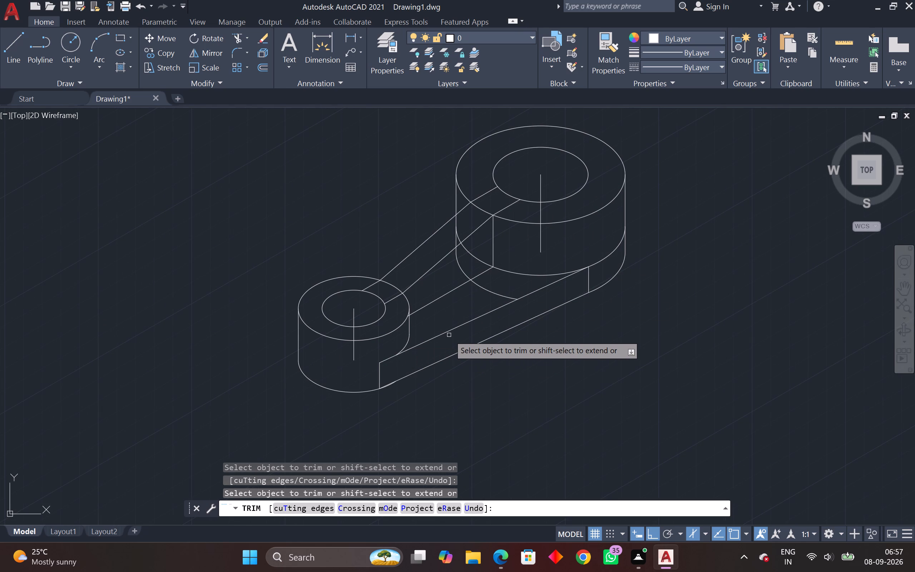
Trim the larger cylinder's bottom arc behind the rib's lower edge and its left side line below the rib's back top edge.
click(461, 273)
scroll(457, 253, up, 1)
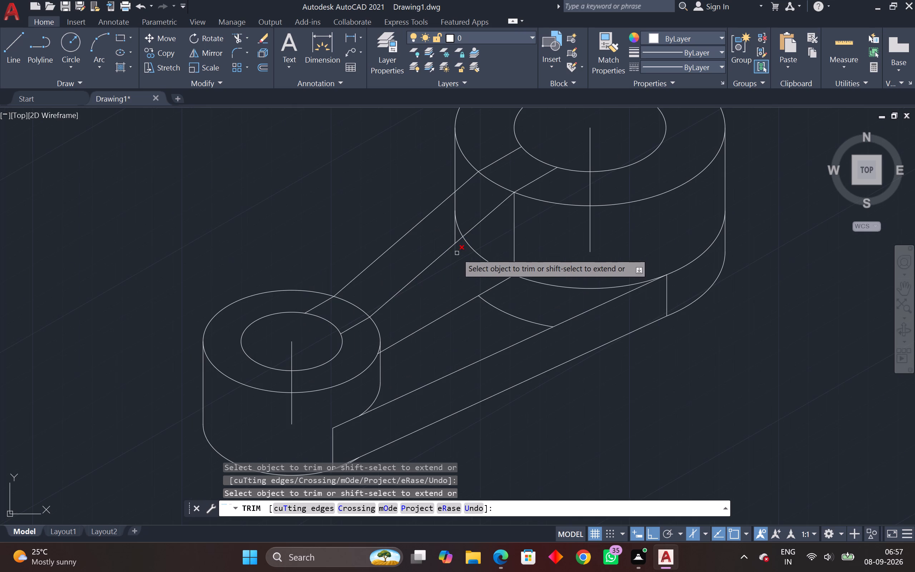
click(457, 251)
click(454, 252)
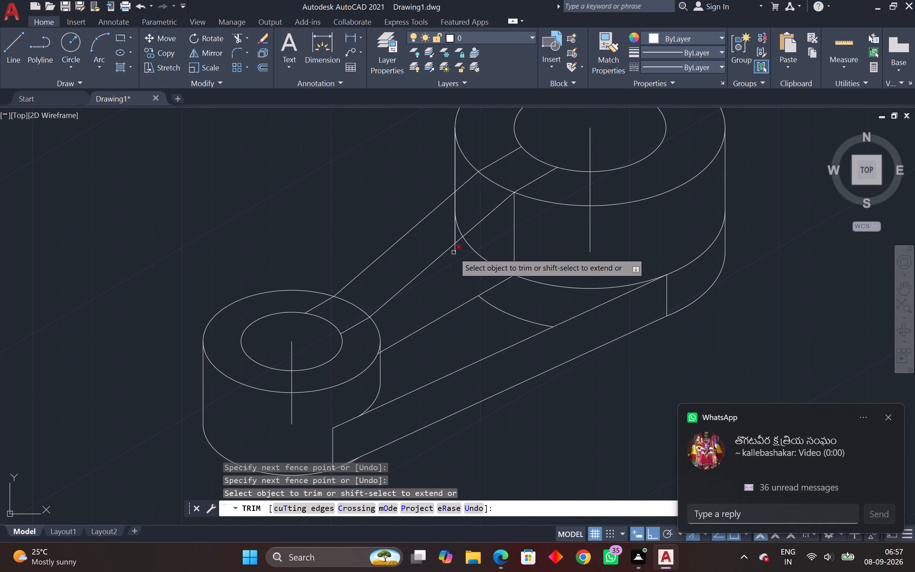
click(456, 249)
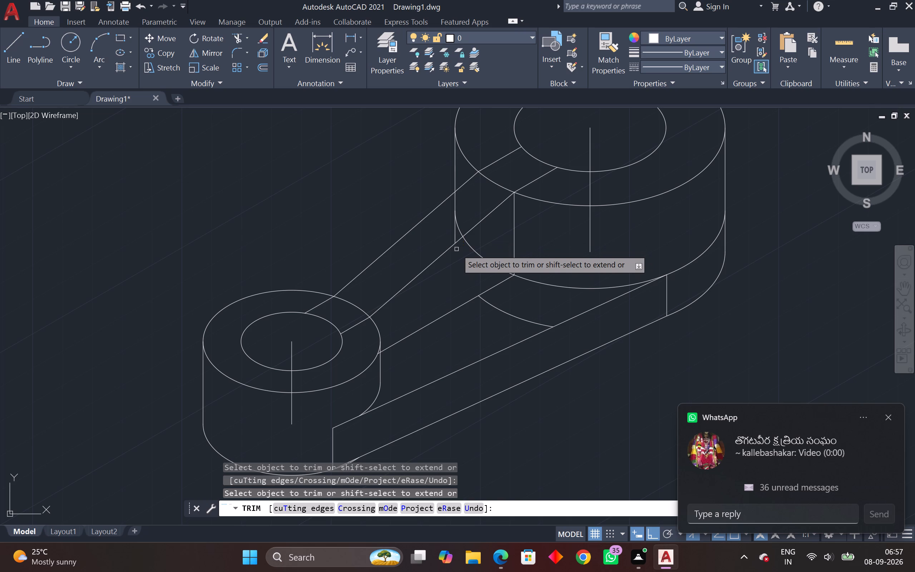
click(454, 235)
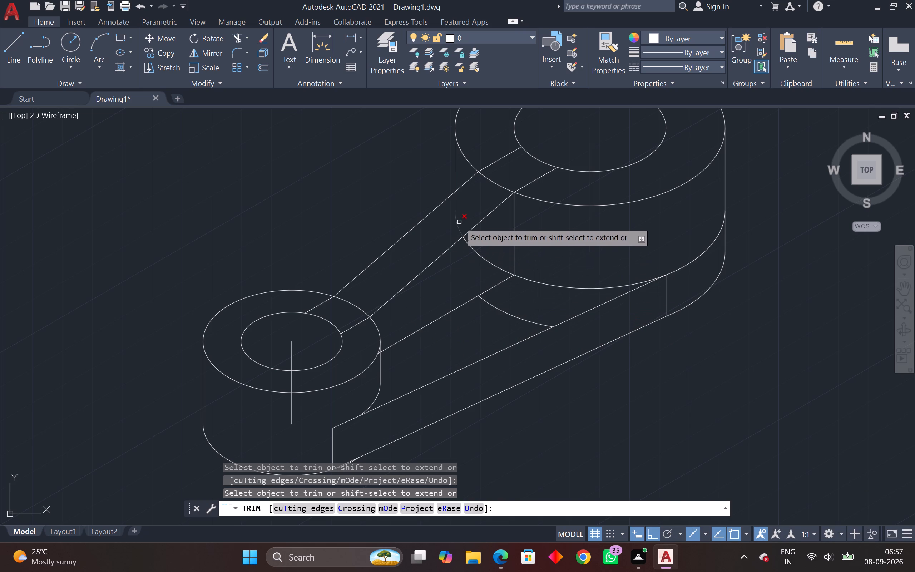
click(456, 206)
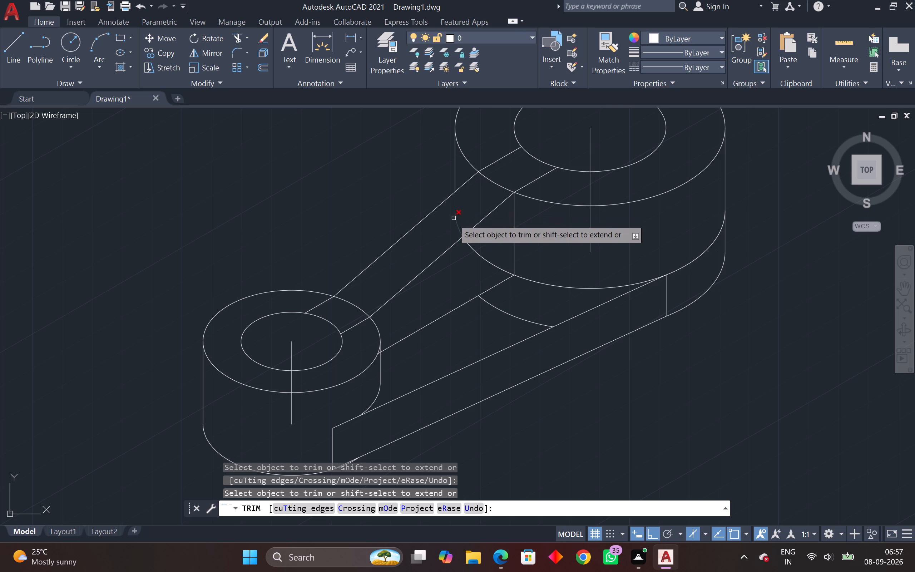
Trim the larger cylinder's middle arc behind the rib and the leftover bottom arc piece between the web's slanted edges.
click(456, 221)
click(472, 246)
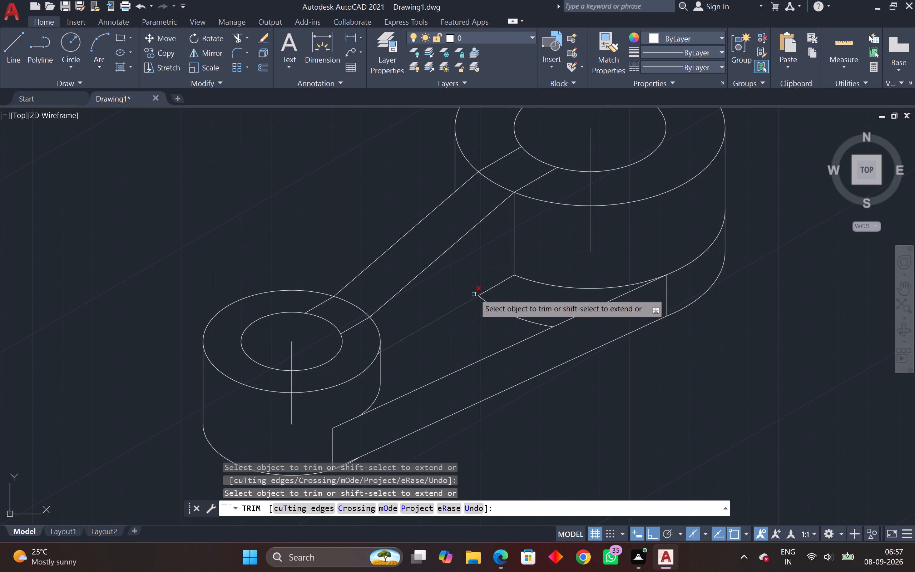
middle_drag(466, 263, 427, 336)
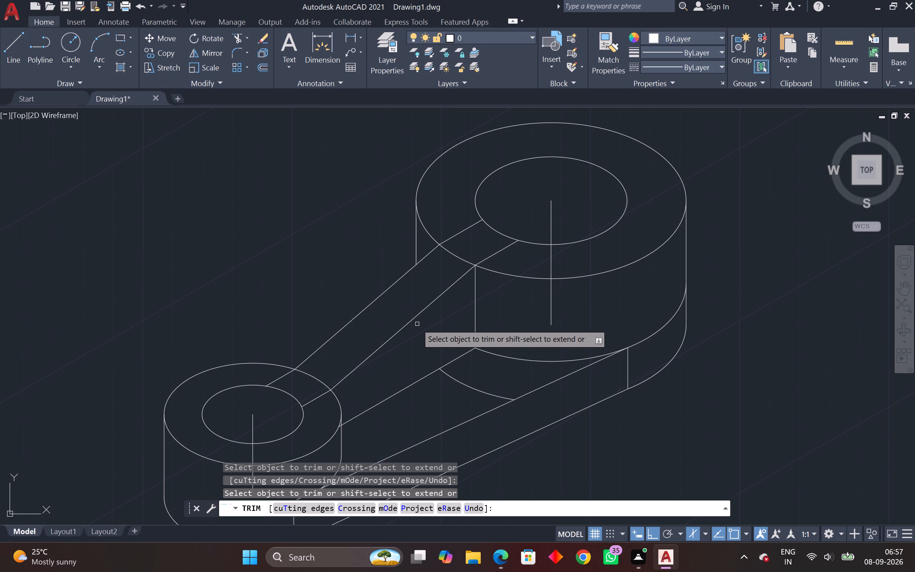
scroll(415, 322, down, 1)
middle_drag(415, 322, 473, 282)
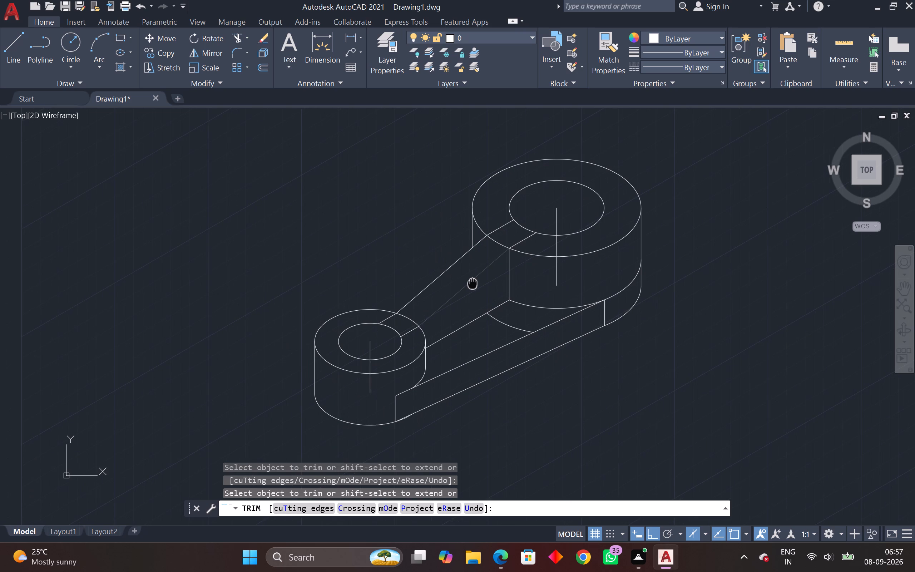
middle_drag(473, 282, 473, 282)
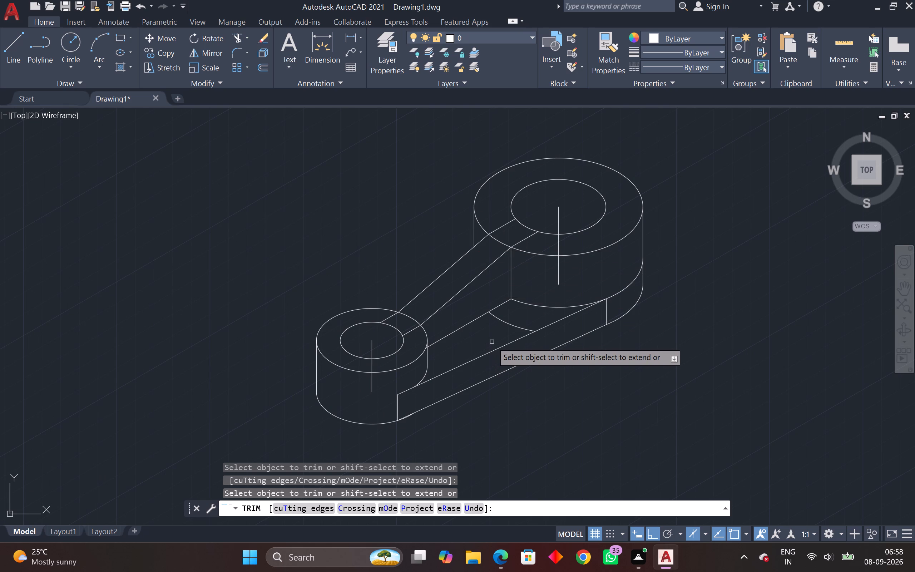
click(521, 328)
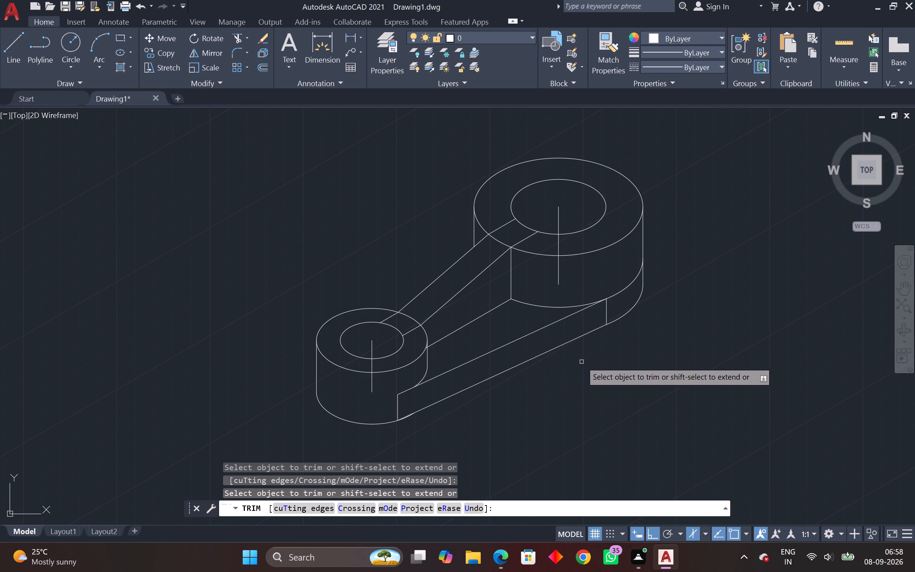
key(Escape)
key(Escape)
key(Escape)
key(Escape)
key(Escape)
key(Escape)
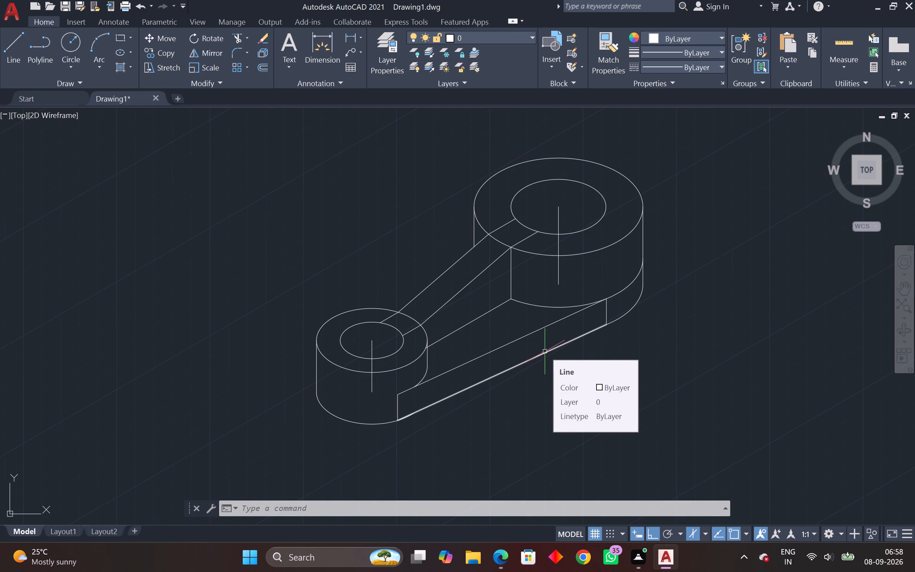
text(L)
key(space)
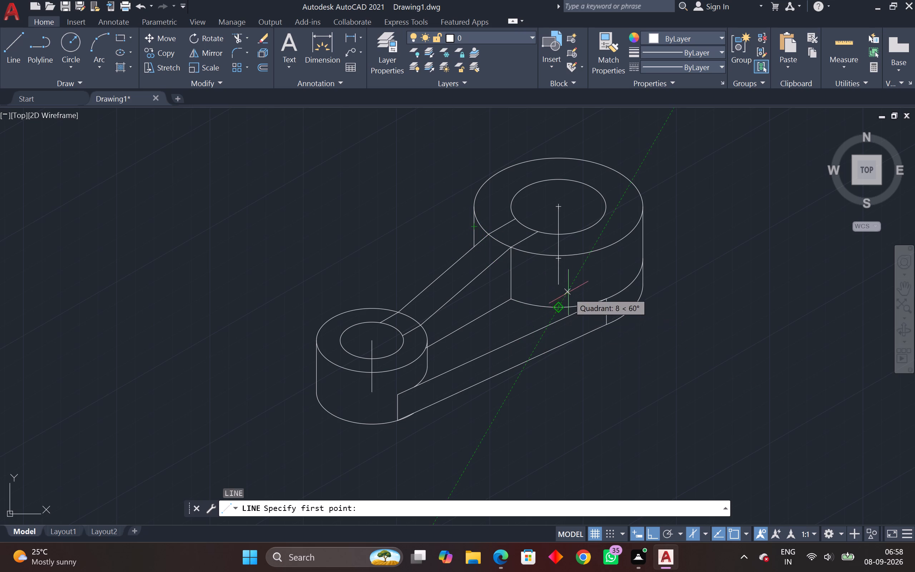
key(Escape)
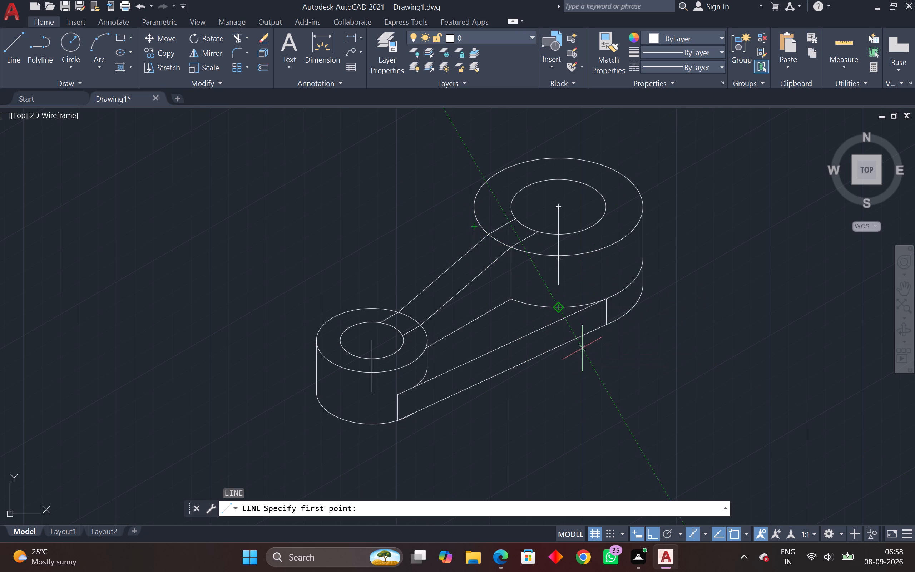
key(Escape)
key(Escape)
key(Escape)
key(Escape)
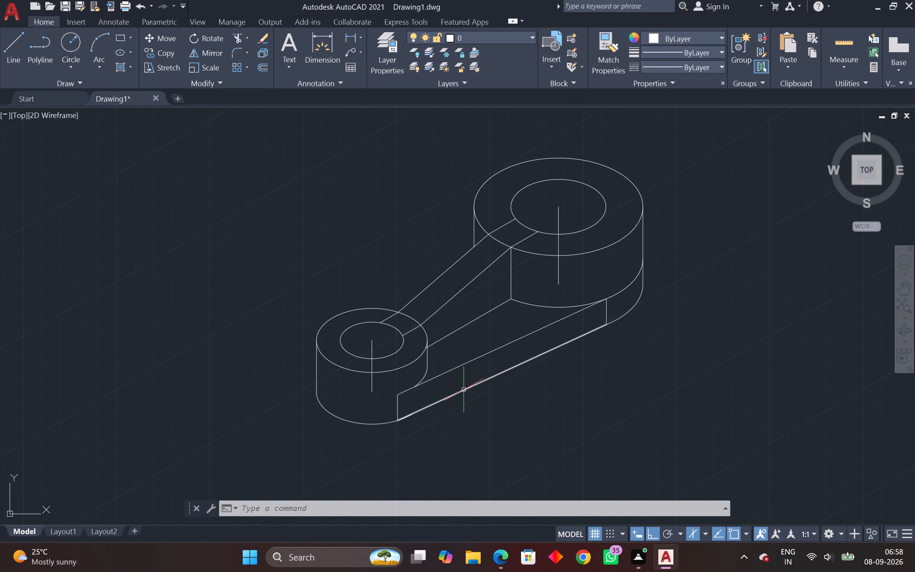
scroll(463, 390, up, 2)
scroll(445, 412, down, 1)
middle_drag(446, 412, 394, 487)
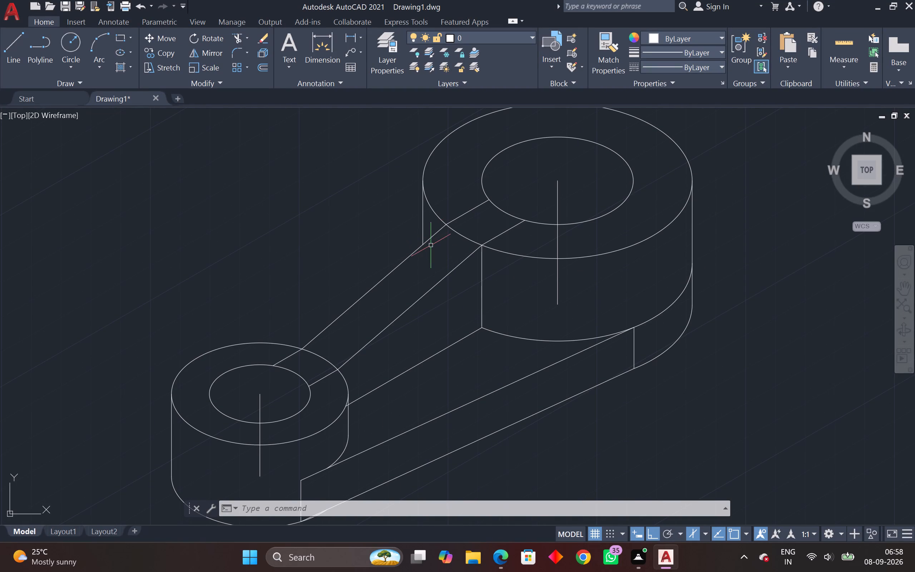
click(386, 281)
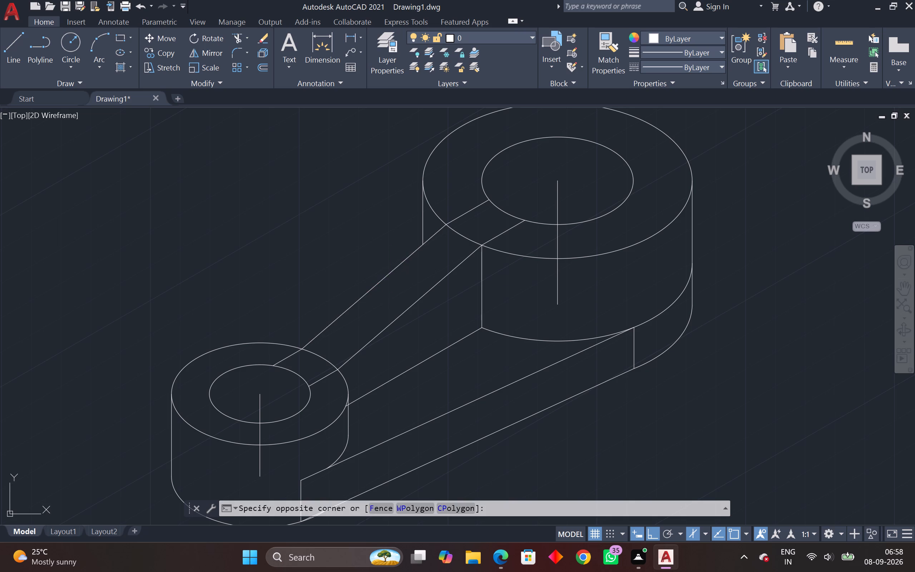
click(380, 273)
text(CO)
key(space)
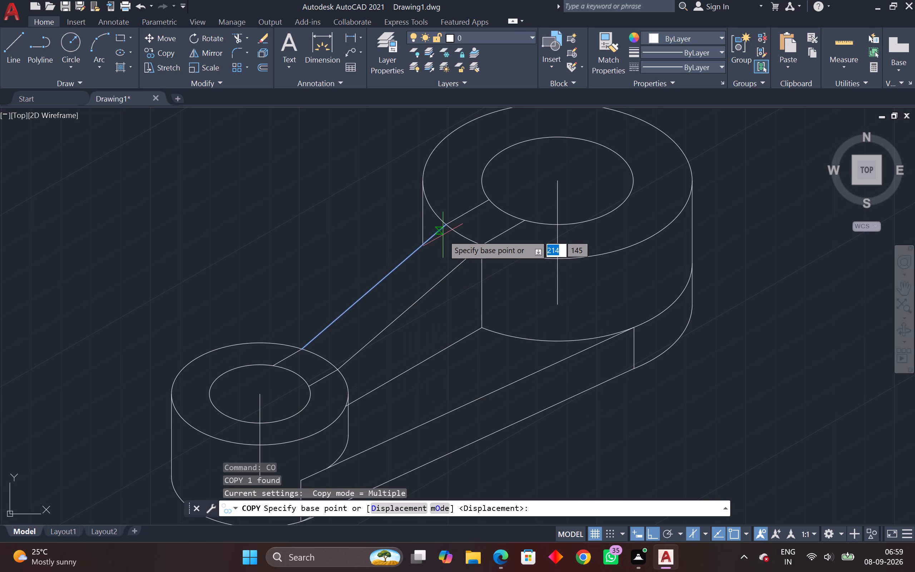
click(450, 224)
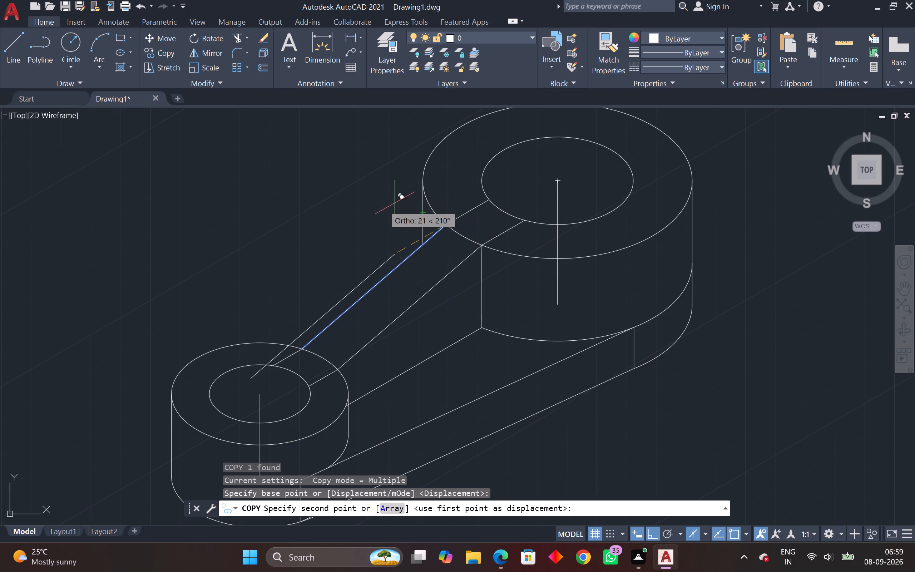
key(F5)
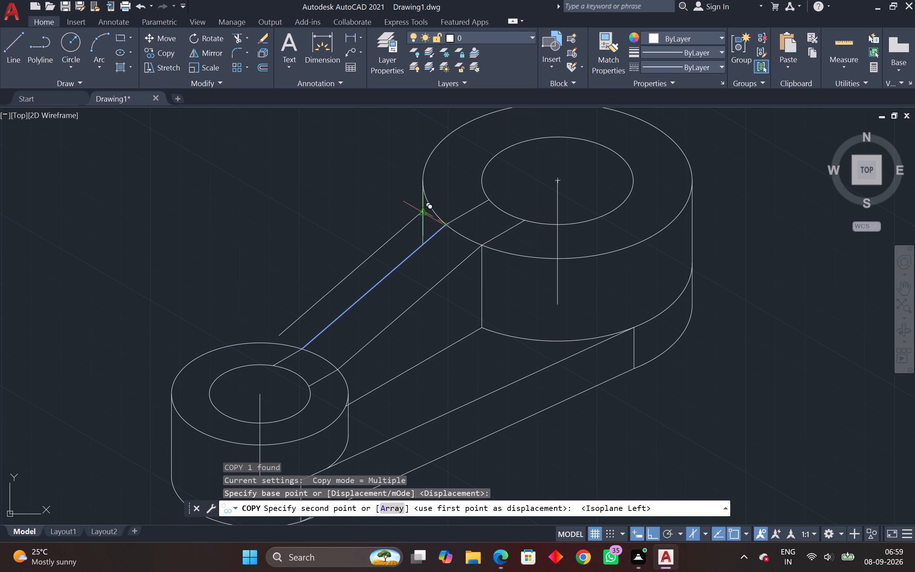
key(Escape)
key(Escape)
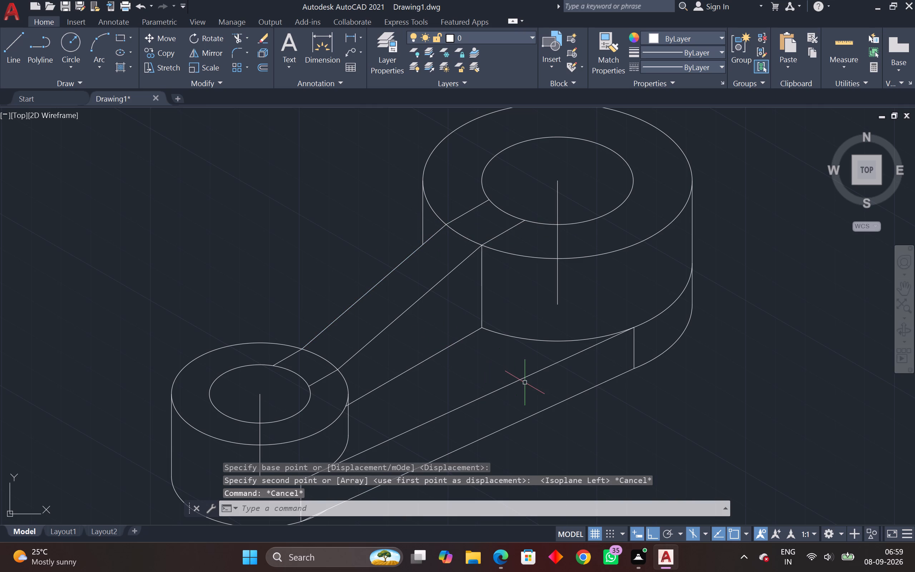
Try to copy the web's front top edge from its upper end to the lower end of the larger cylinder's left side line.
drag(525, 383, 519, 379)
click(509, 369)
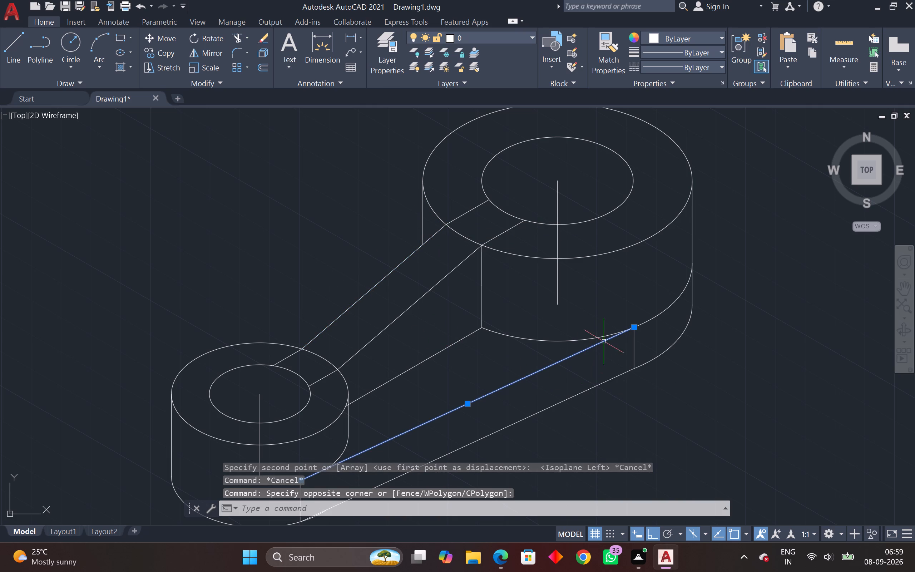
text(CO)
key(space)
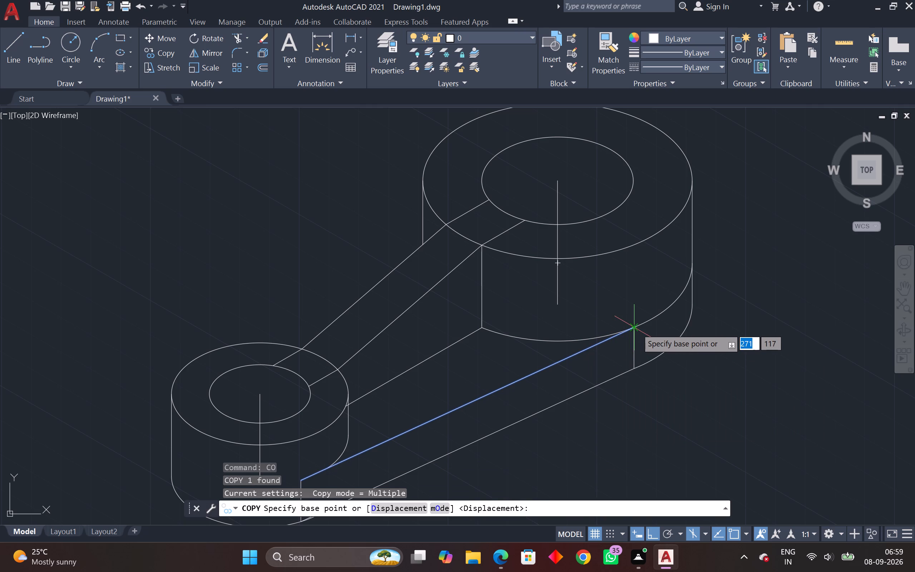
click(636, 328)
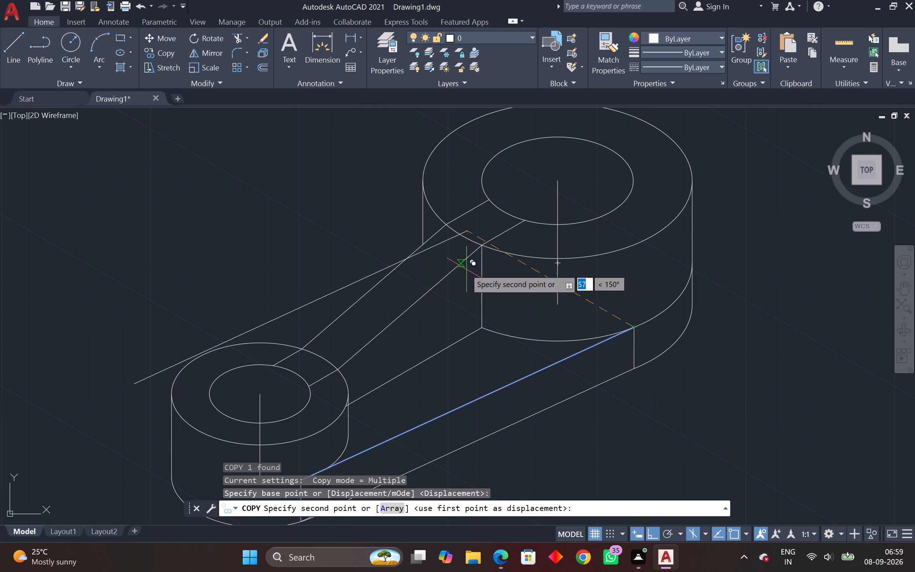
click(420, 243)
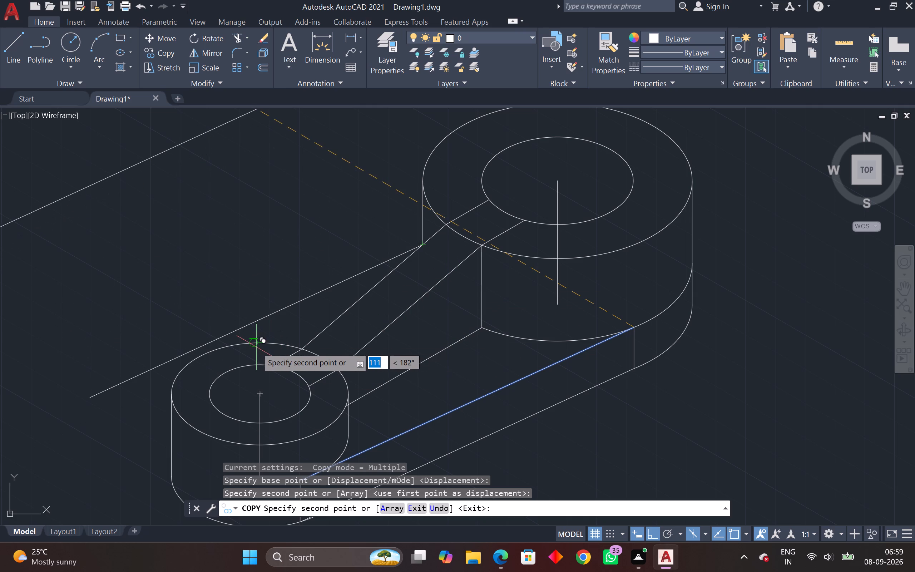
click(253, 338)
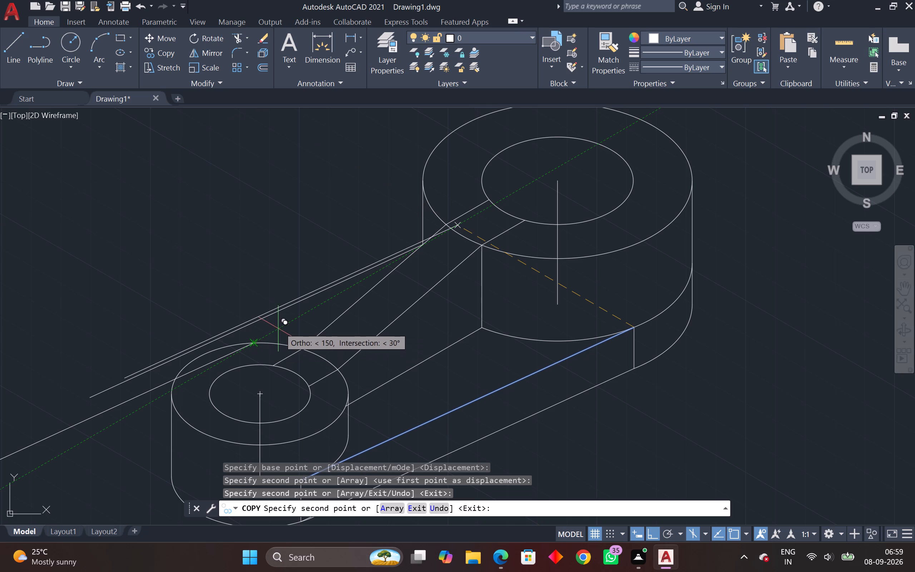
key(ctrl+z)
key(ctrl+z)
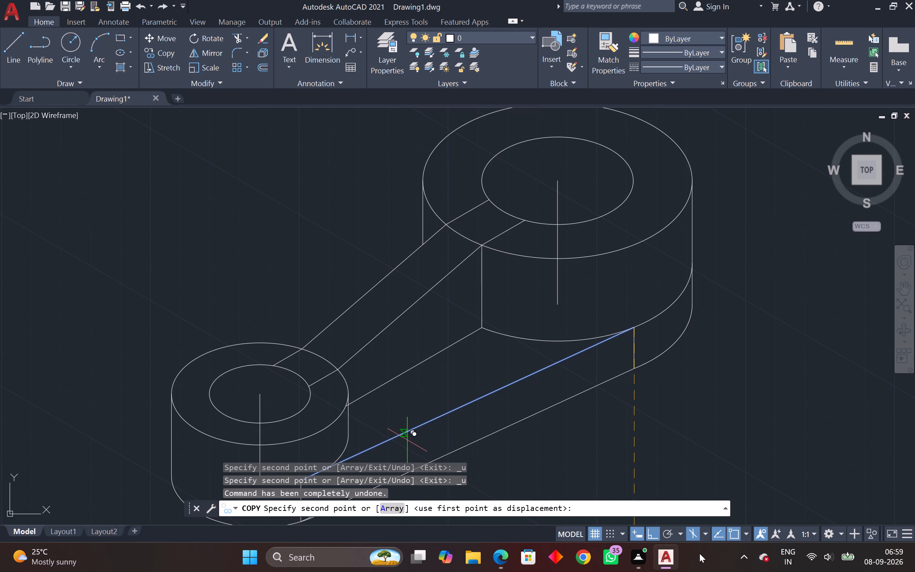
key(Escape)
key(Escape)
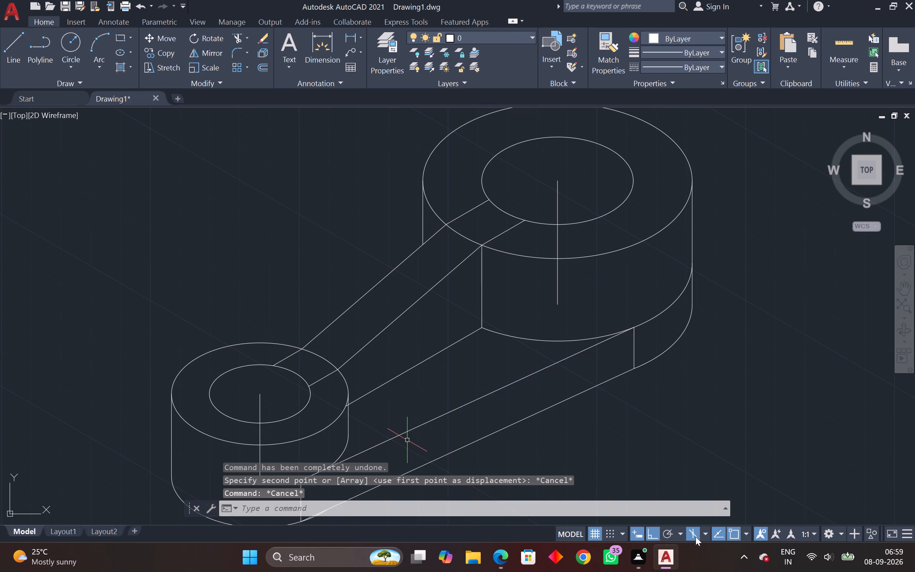
Undo the recent trims, the slanted web line and the vertical line dropped from the rib's front edge on the larger cylinder.
middle_drag(633, 267, 648, 265)
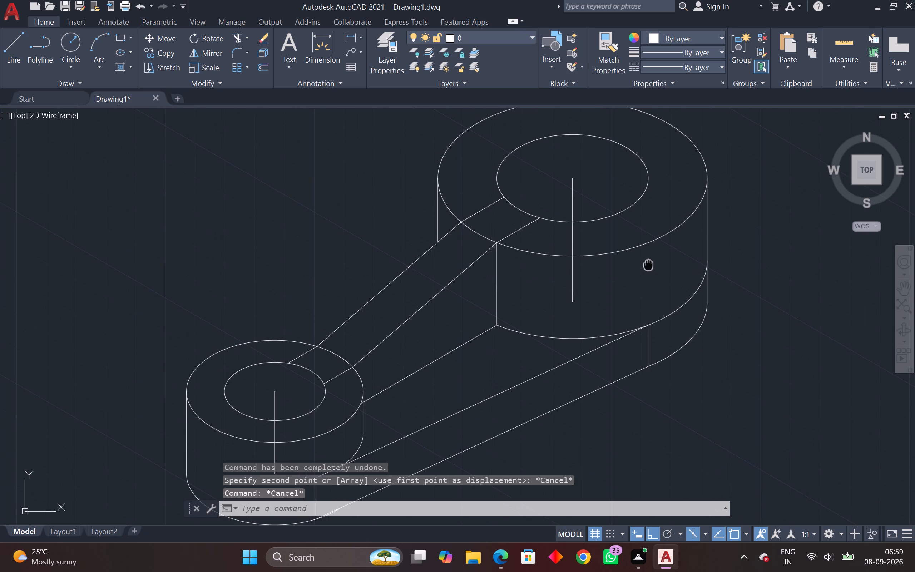
middle_drag(648, 265, 649, 265)
middle_drag(639, 272, 706, 247)
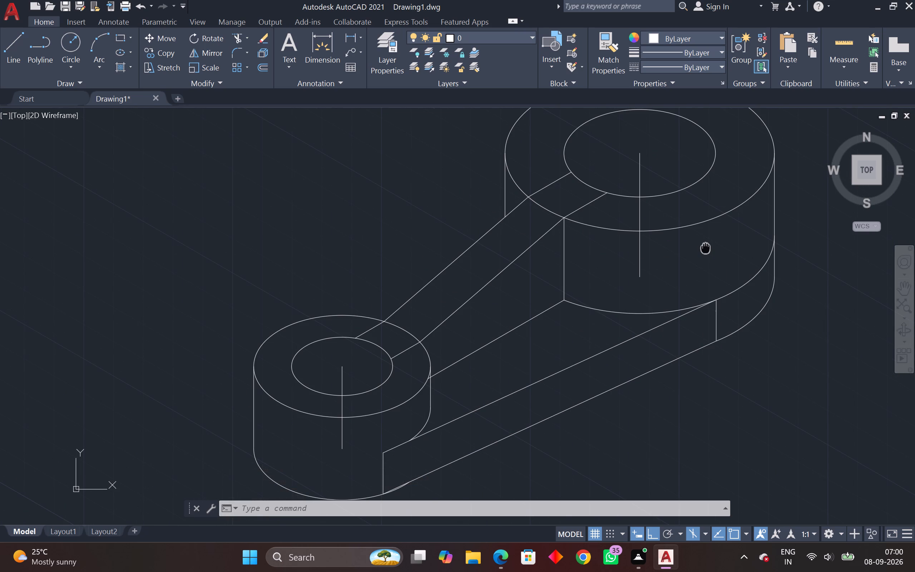
middle_drag(706, 247, 706, 247)
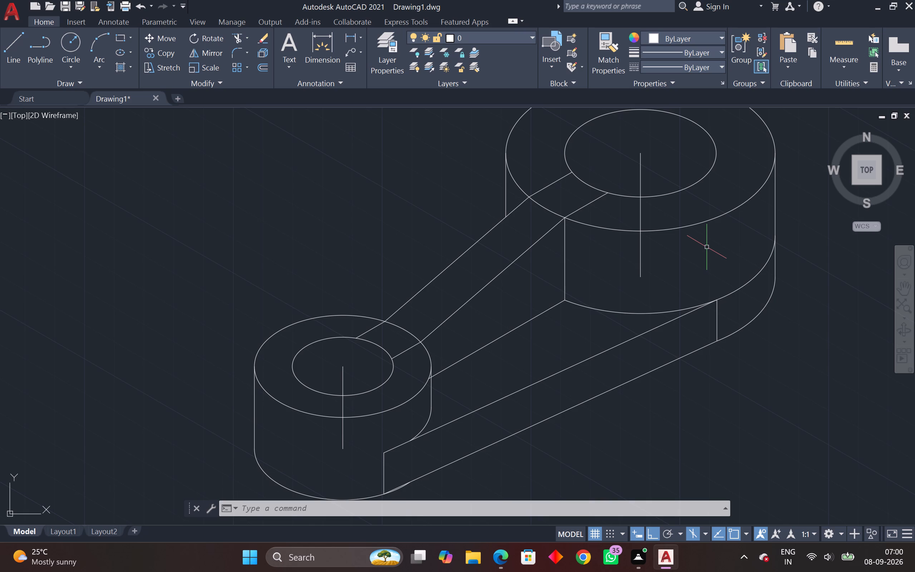
ctrl+scroll(713, 250, up, 1)
key(ctrl+z)
key(ctrl+z)
key(ctrl+z)
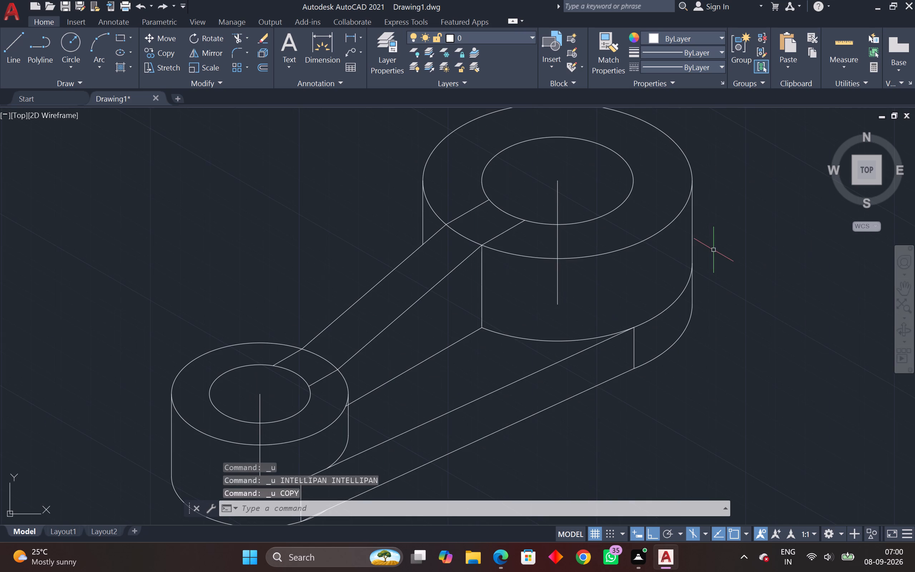
key(ctrl+z)
key(ctrl+z)
key(ctrl+z)
key(ctrl+z)
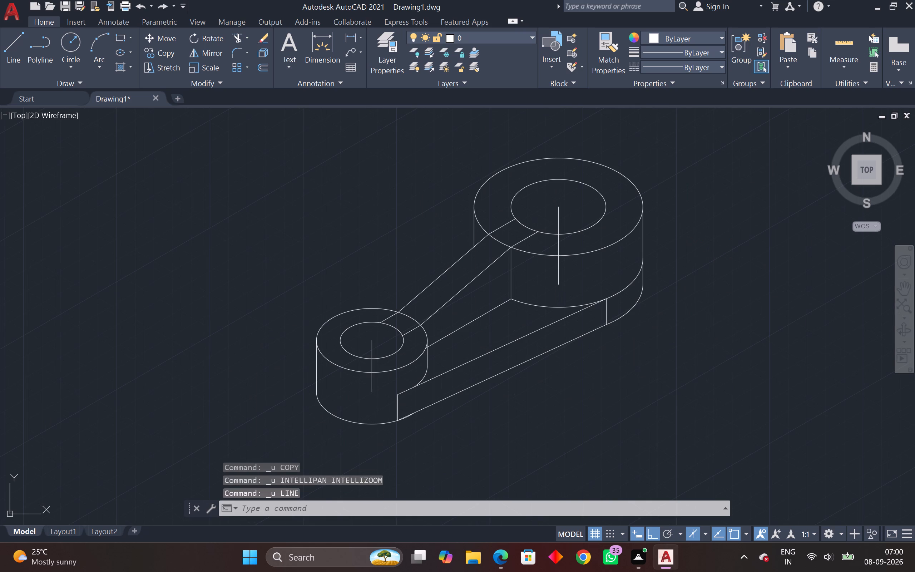
key(ctrl+z)
key(ctrl+z)
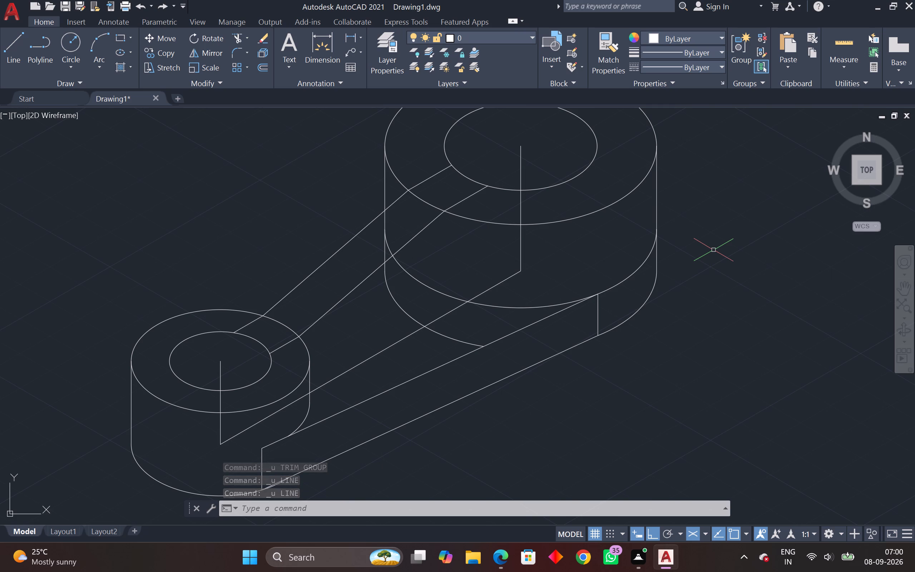
key(ctrl+y)
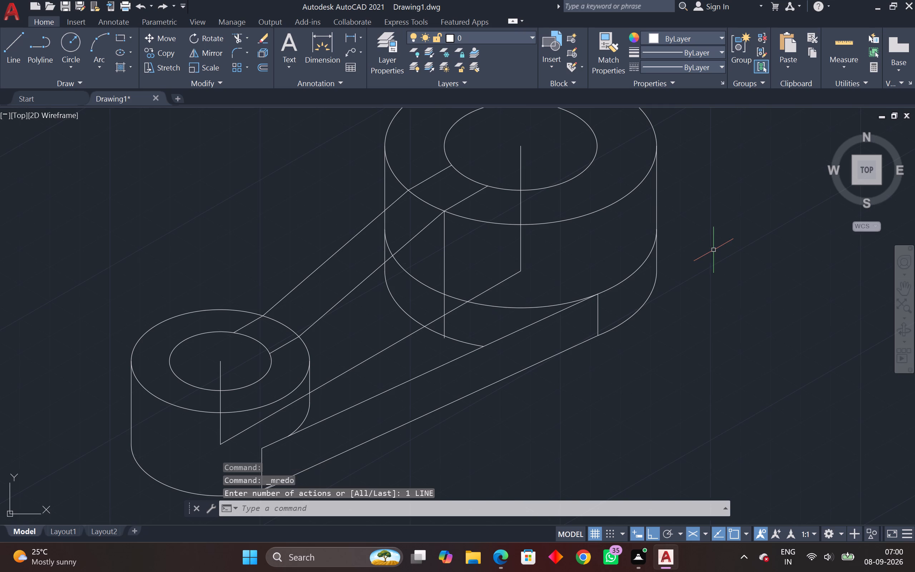
key(ctrl+z)
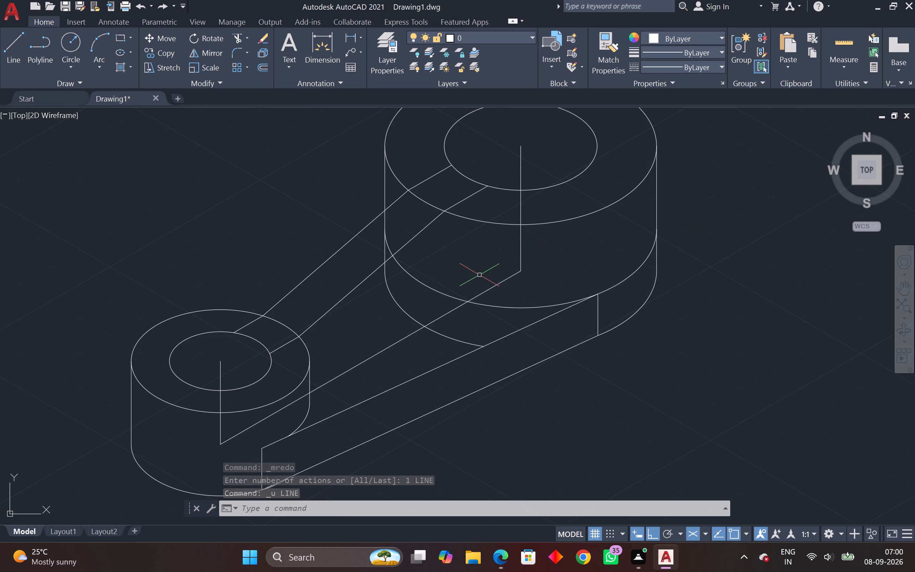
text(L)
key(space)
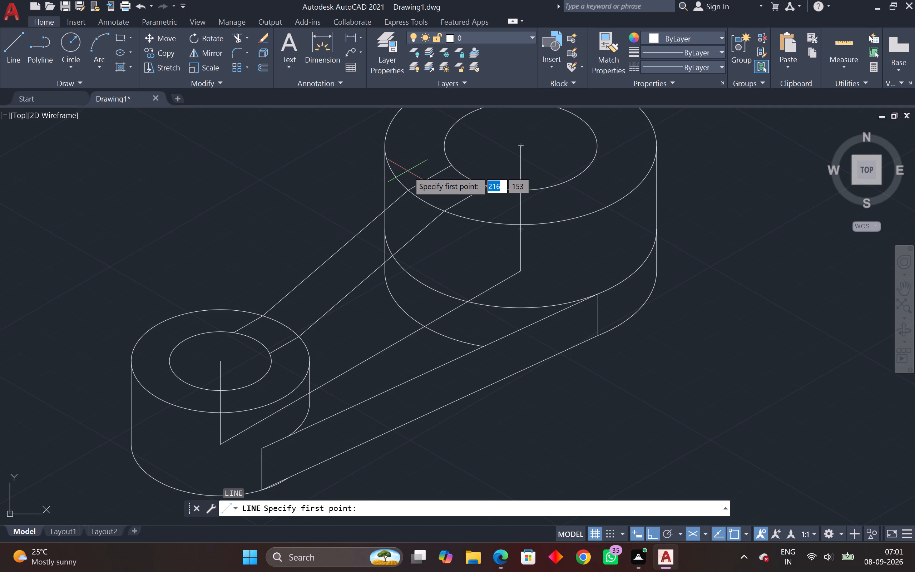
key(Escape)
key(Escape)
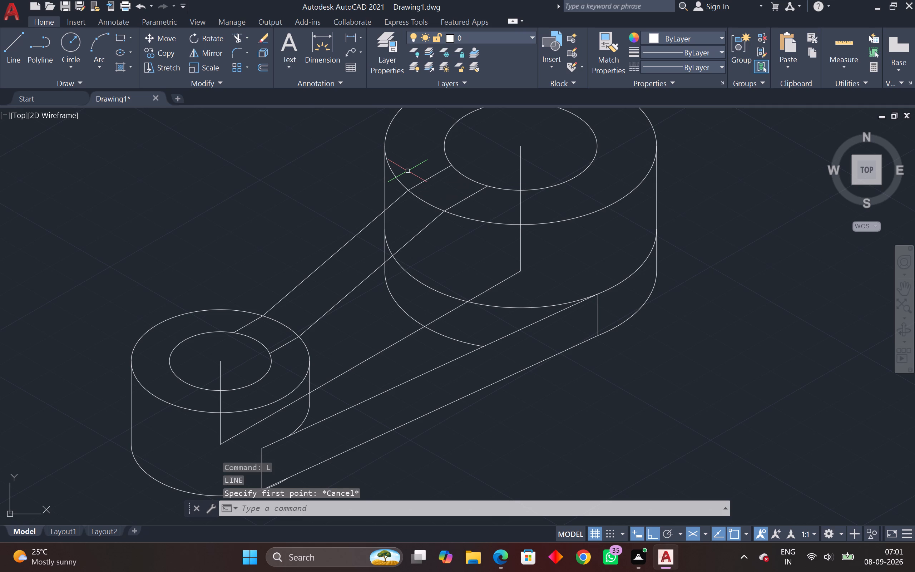
Undo the rib's slanted back top edge between the two cylinders.
key(ctrl+z)
key(ctrl+z)
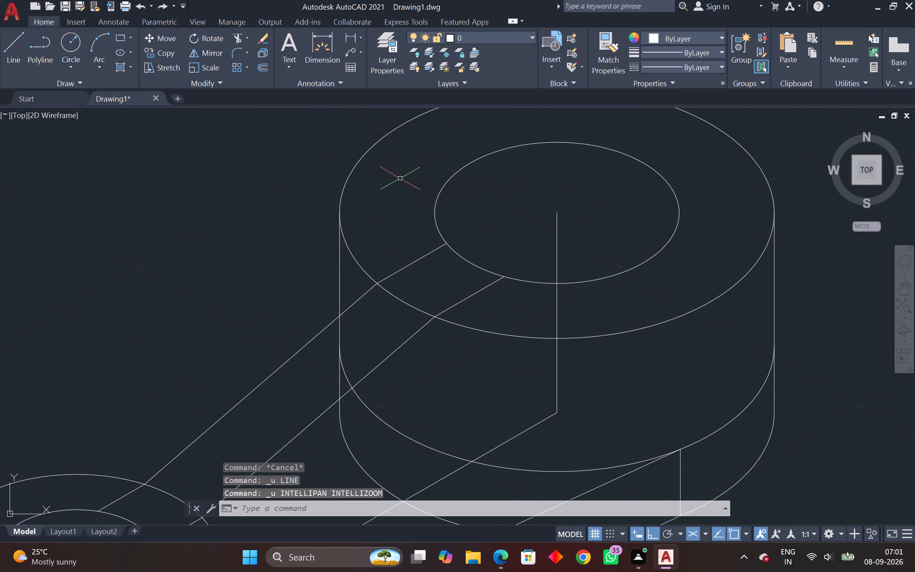
key(ctrl+z)
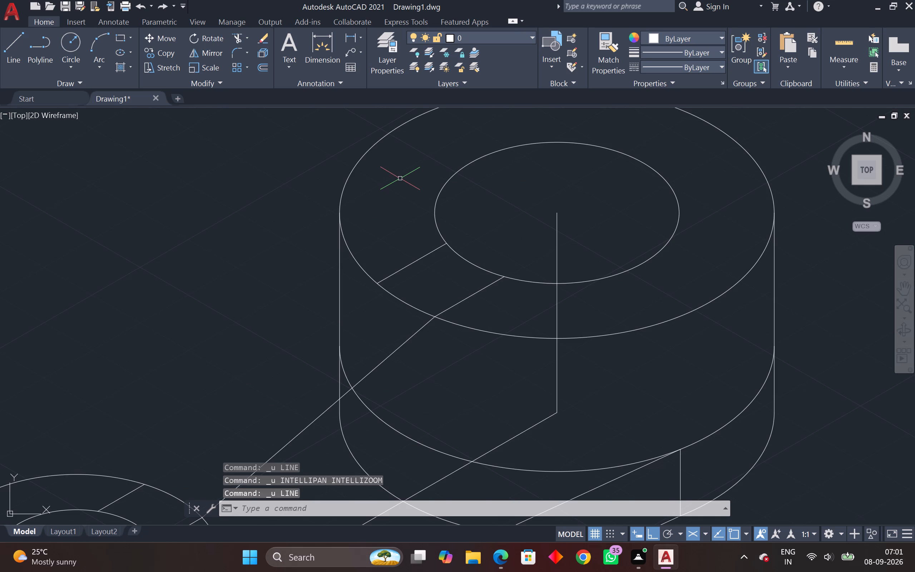
Redo the undone edits to bring back the rib's slanted back top edge between the two cylinders.
key(ctrl+y)
key(ctrl+y)
key(ctrl+y)
key(ctrl+y)
key(ctrl+y)
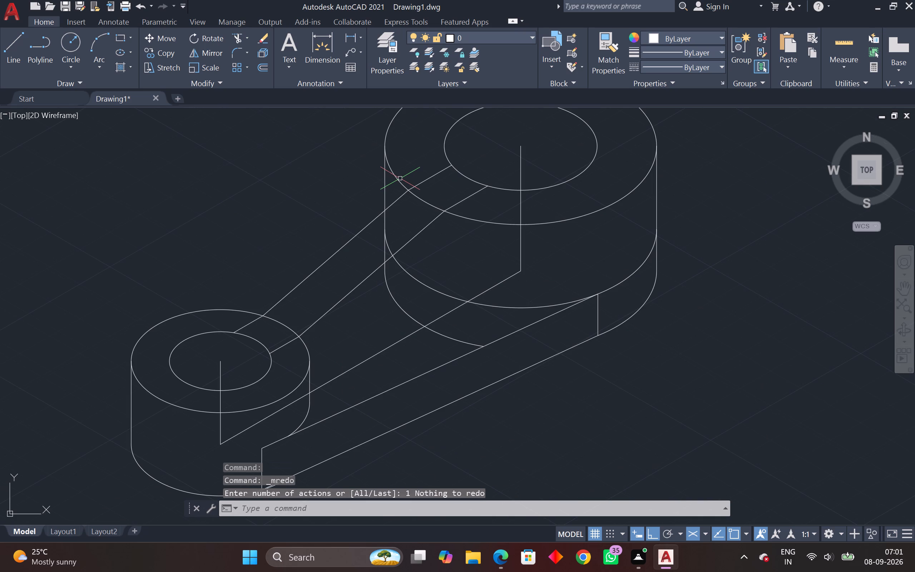
key(ctrl+y)
key(ctrl+y)
key(ctrl+y)
key(ctrl+y)
key(ctrl+y)
key(ctrl+y)
key(ctrl+y)
key(ctrl+y)
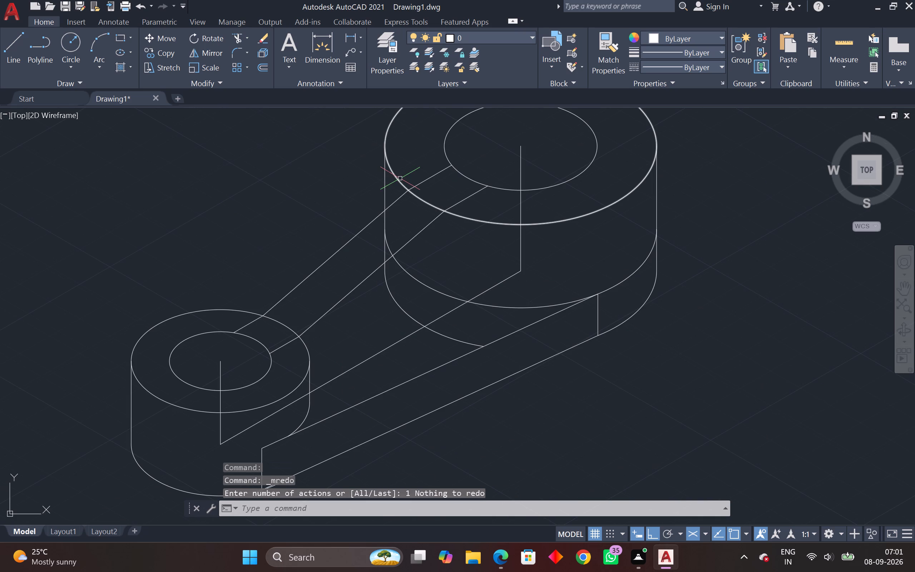
key(Escape)
key(Escape)
key(ctrl+y)
key(ctrl+y)
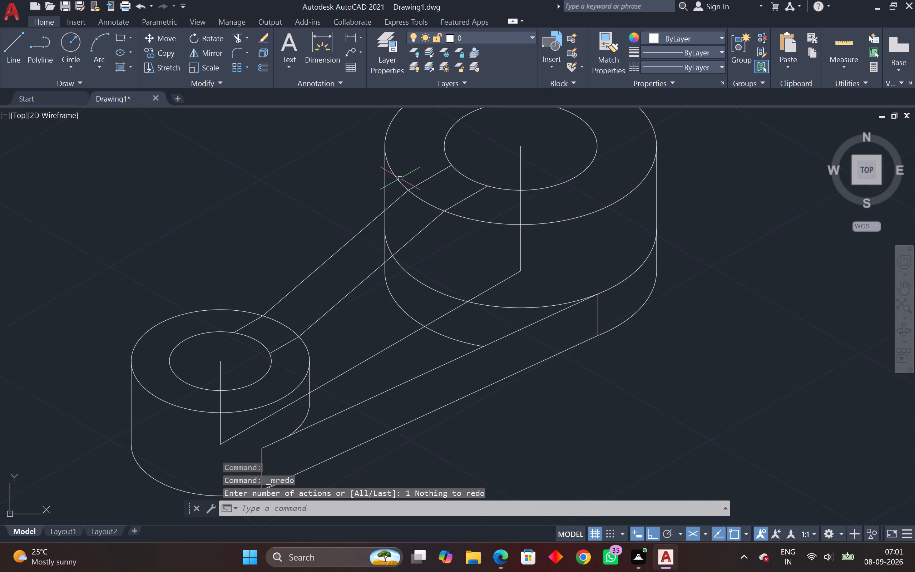
key(ctrl+y)
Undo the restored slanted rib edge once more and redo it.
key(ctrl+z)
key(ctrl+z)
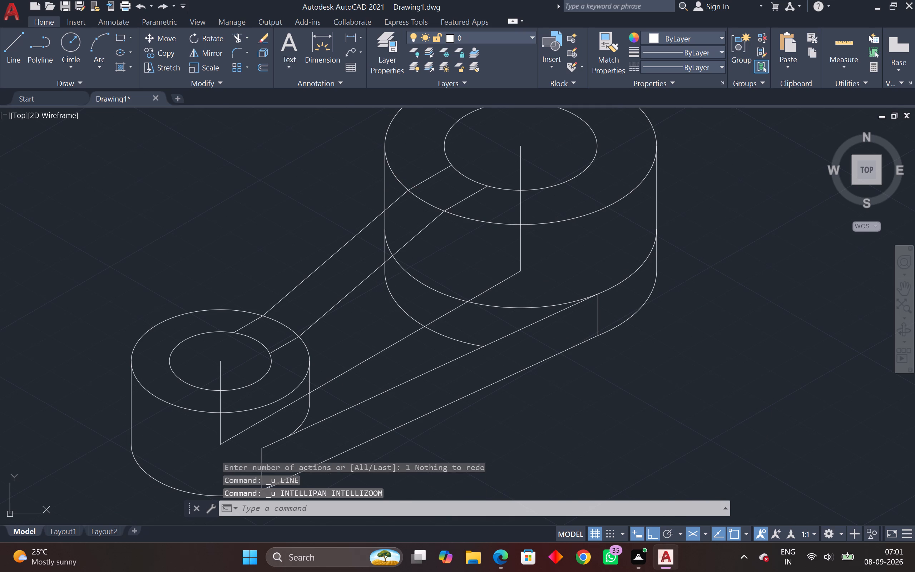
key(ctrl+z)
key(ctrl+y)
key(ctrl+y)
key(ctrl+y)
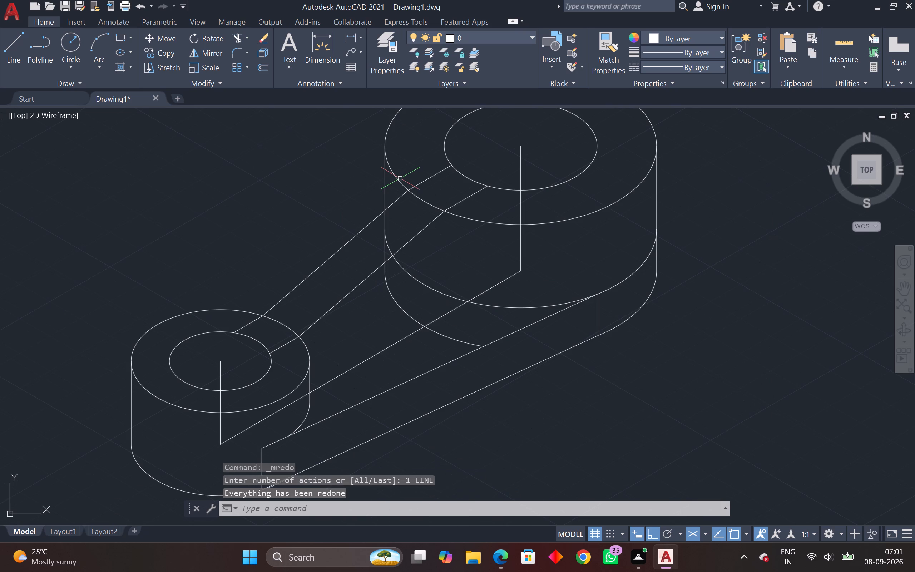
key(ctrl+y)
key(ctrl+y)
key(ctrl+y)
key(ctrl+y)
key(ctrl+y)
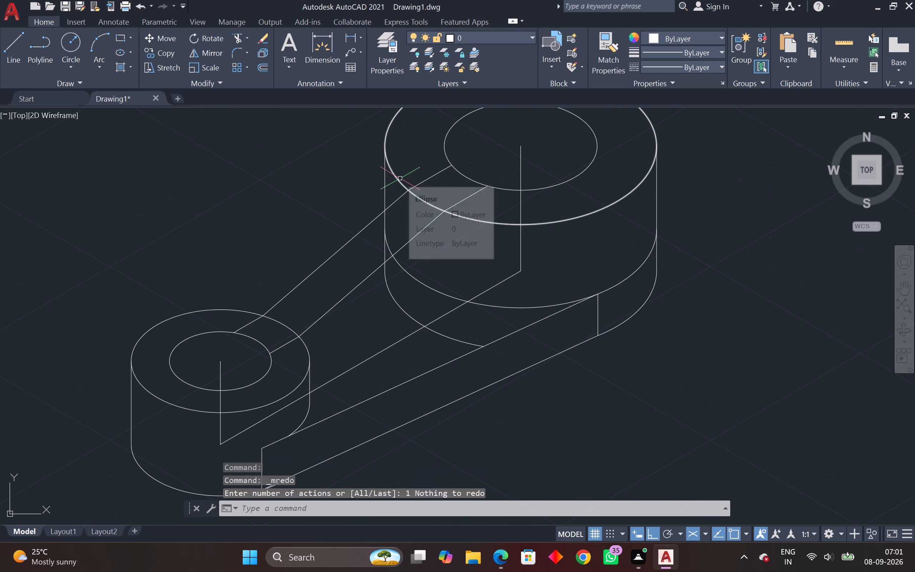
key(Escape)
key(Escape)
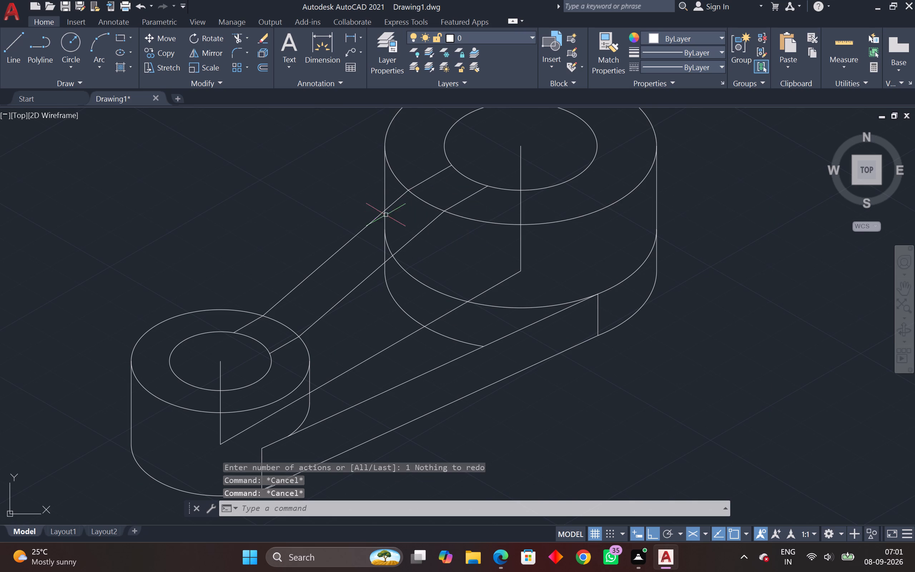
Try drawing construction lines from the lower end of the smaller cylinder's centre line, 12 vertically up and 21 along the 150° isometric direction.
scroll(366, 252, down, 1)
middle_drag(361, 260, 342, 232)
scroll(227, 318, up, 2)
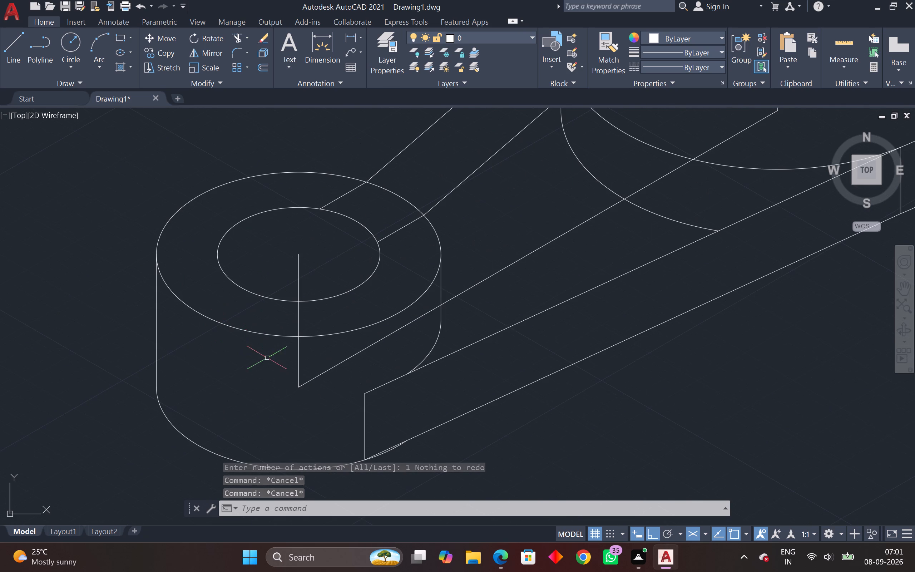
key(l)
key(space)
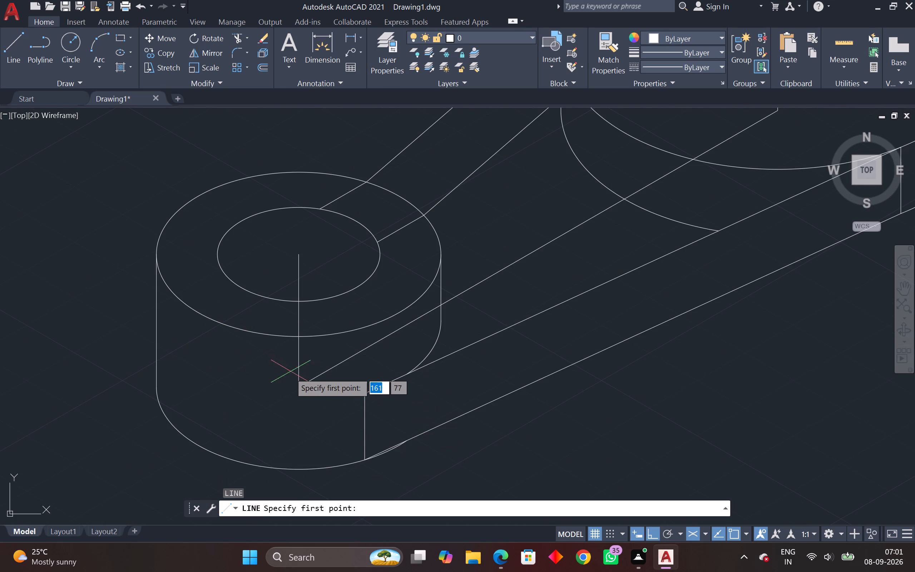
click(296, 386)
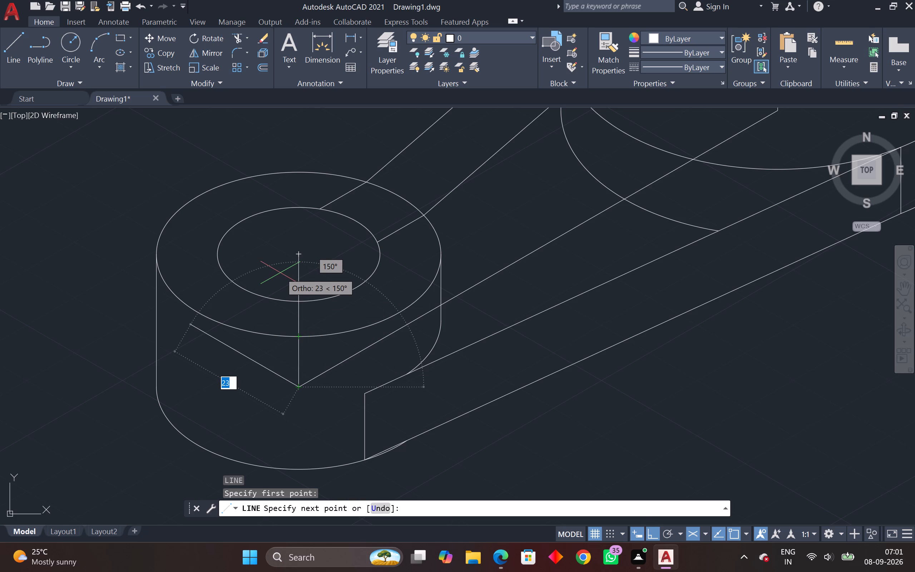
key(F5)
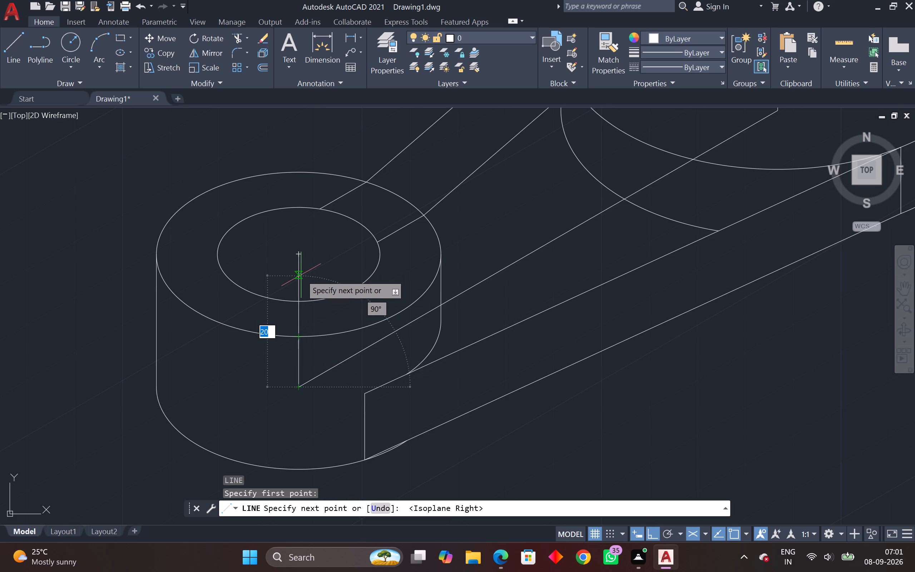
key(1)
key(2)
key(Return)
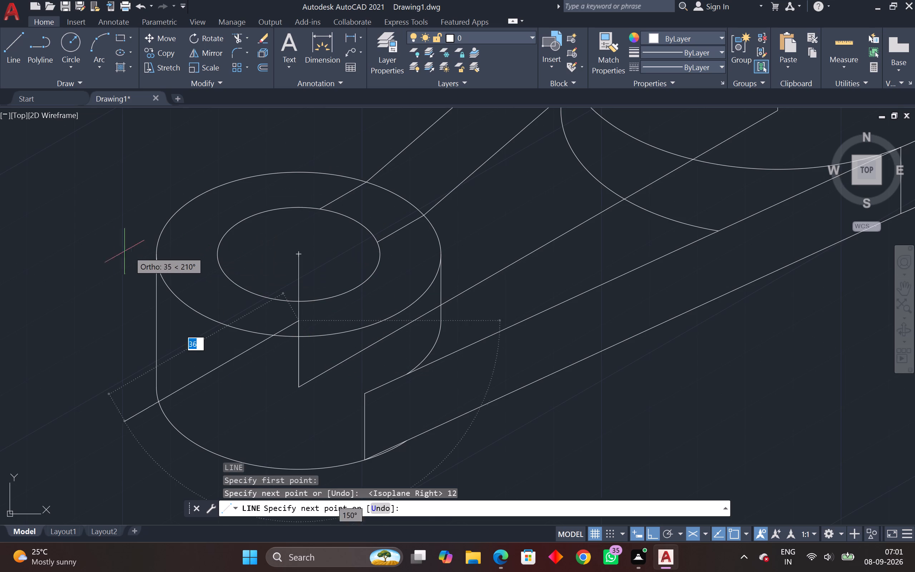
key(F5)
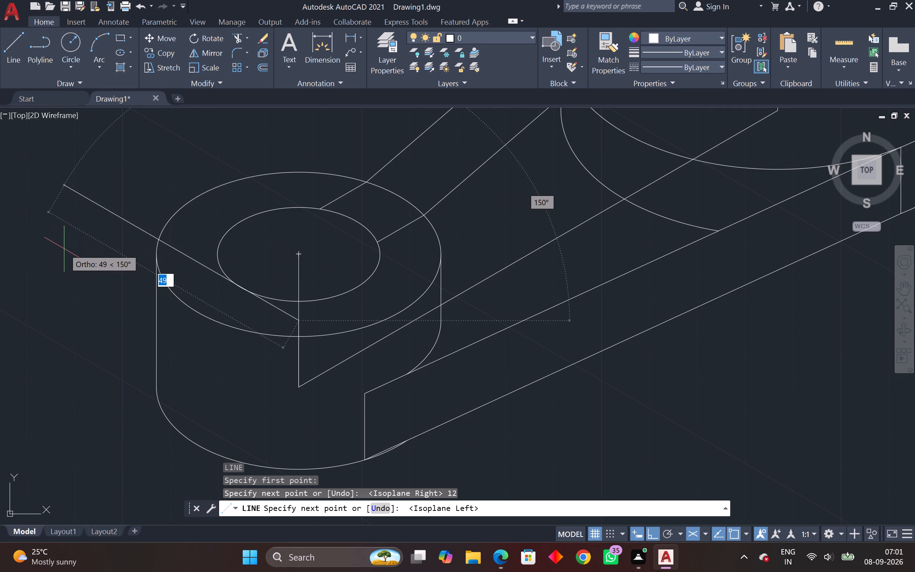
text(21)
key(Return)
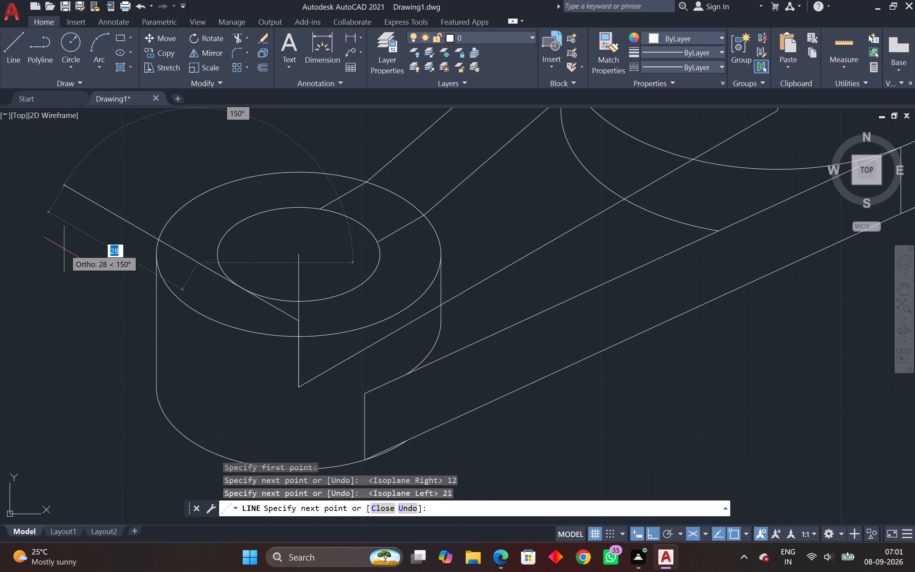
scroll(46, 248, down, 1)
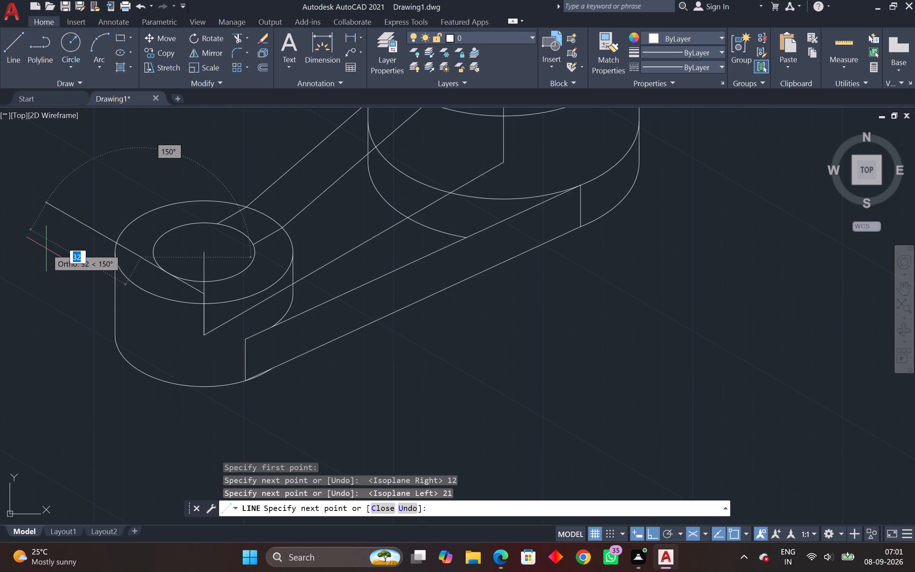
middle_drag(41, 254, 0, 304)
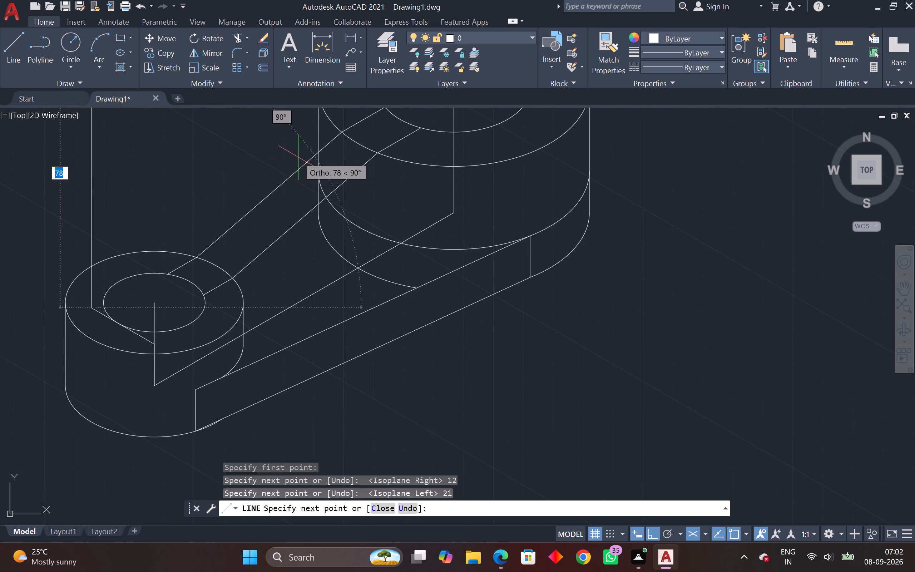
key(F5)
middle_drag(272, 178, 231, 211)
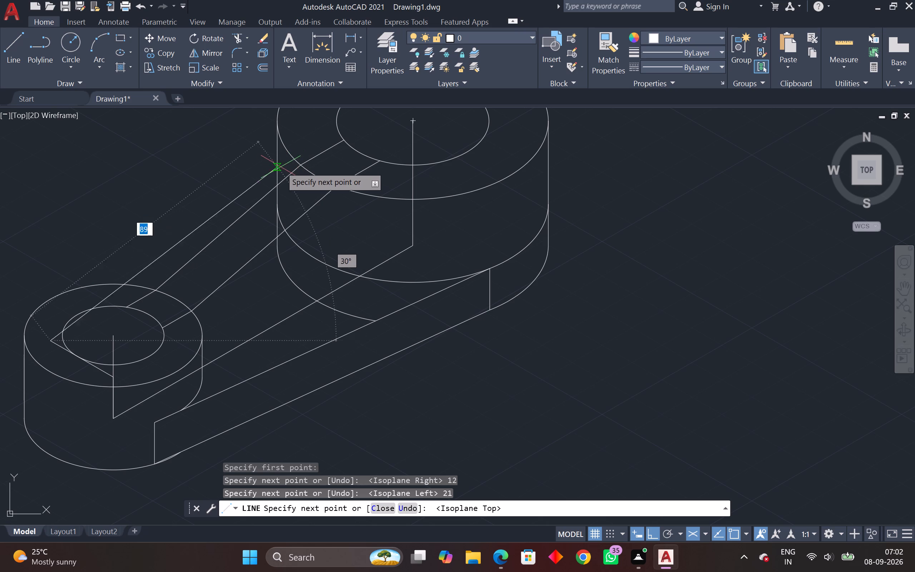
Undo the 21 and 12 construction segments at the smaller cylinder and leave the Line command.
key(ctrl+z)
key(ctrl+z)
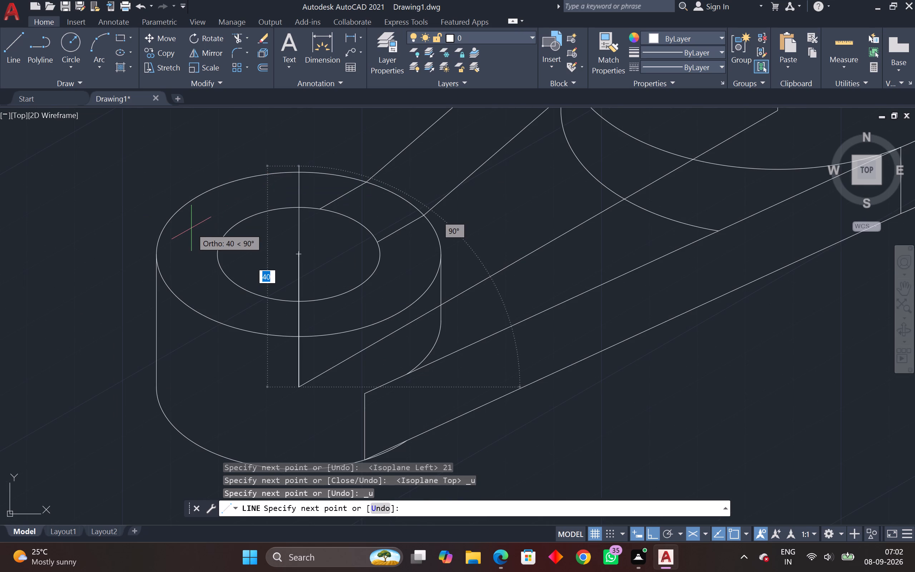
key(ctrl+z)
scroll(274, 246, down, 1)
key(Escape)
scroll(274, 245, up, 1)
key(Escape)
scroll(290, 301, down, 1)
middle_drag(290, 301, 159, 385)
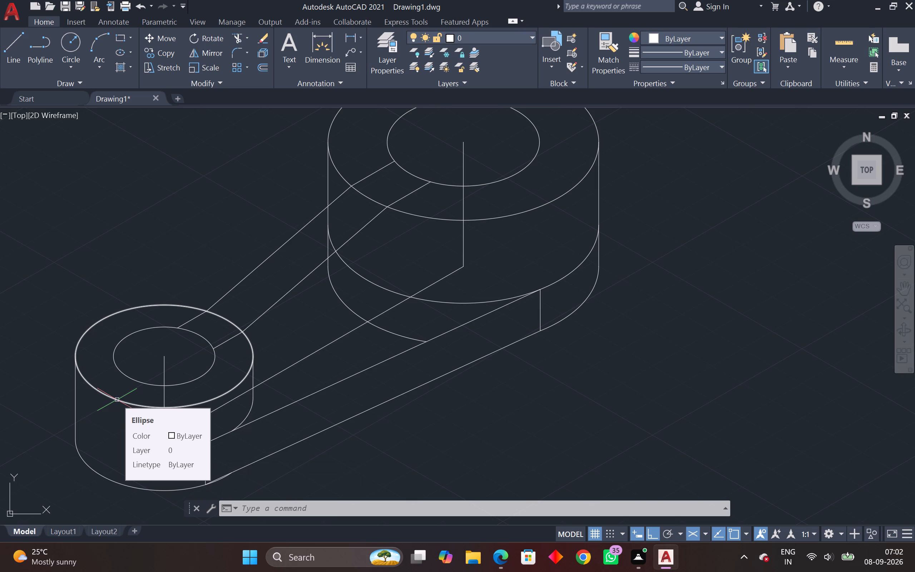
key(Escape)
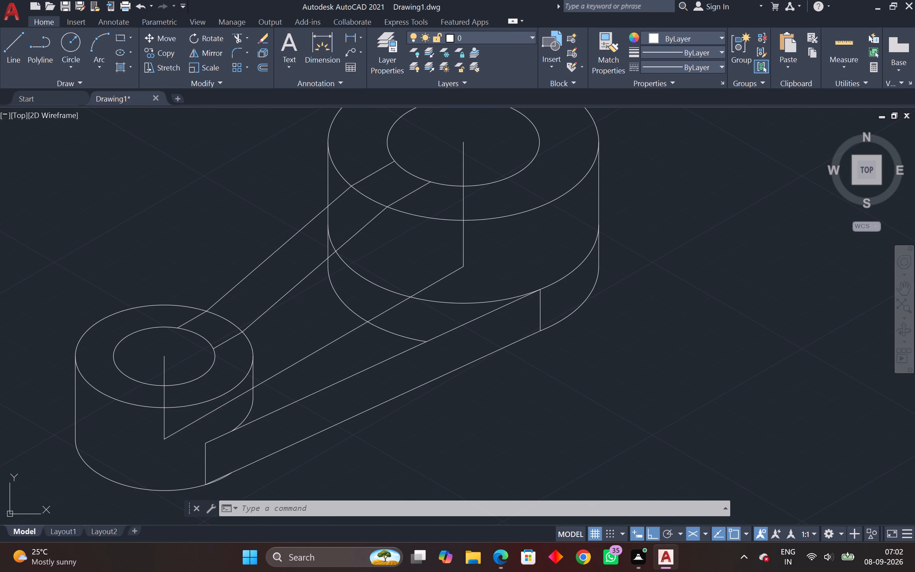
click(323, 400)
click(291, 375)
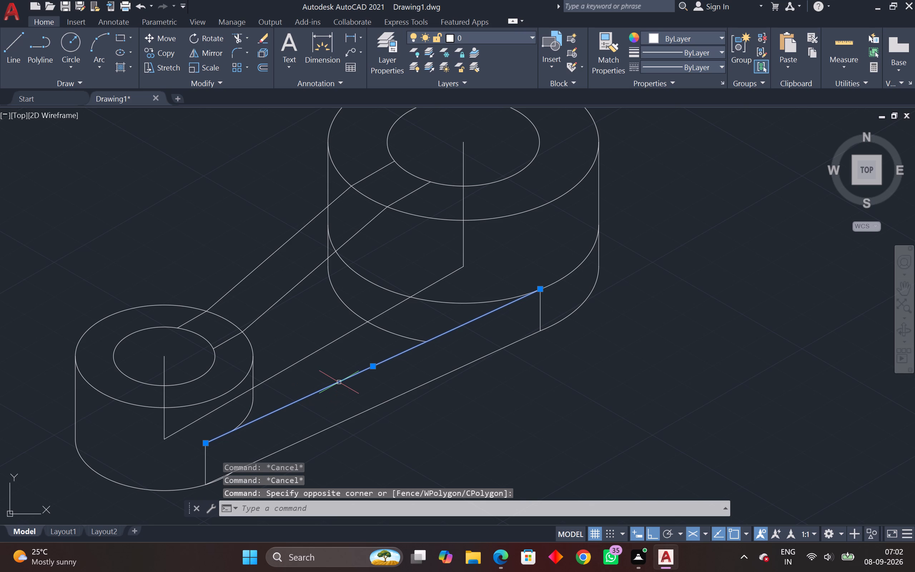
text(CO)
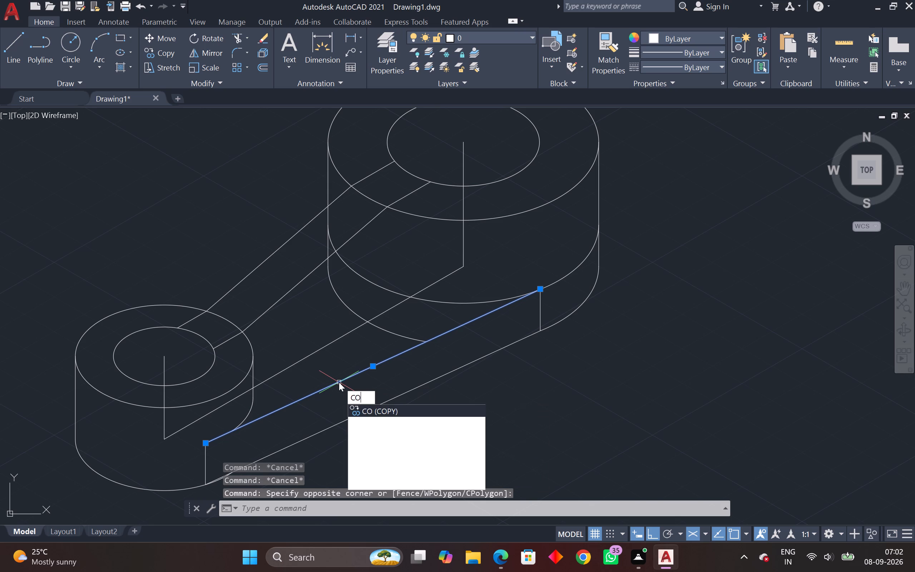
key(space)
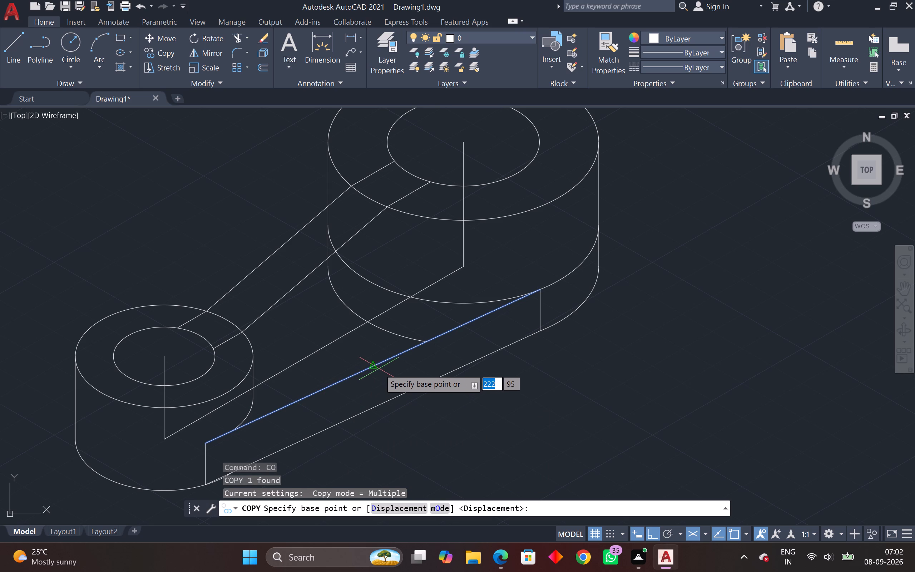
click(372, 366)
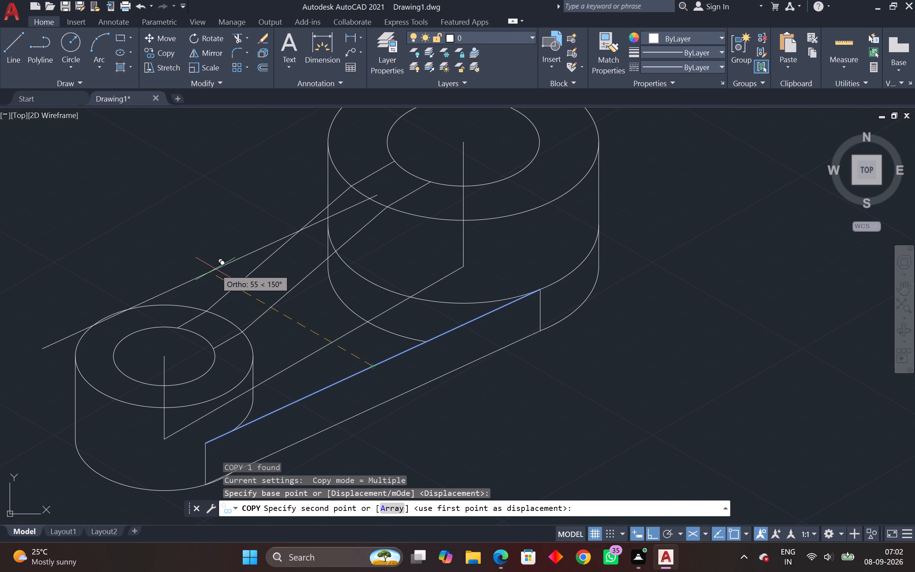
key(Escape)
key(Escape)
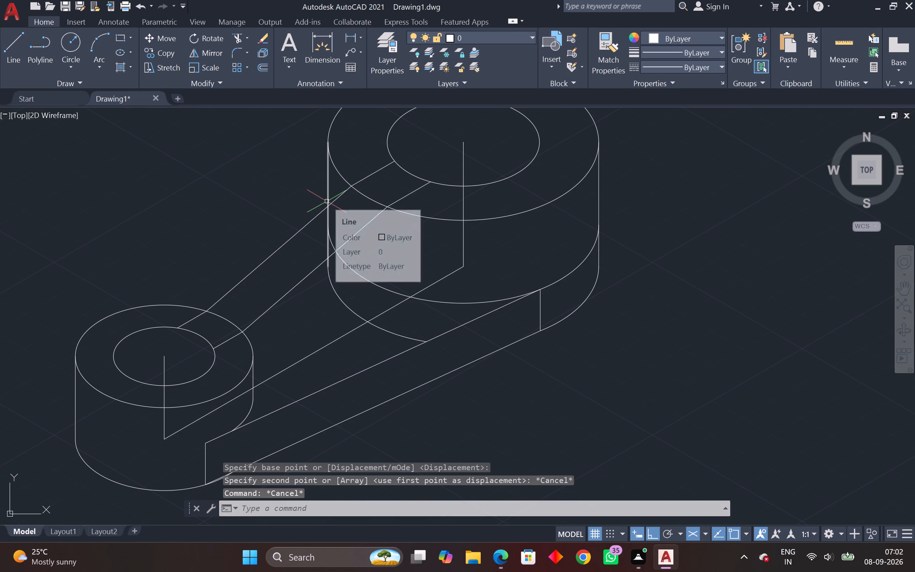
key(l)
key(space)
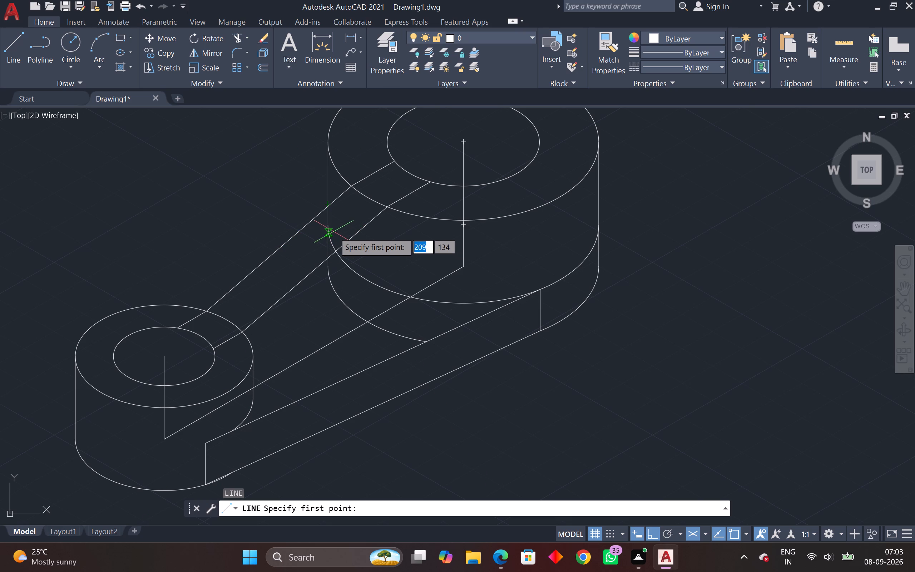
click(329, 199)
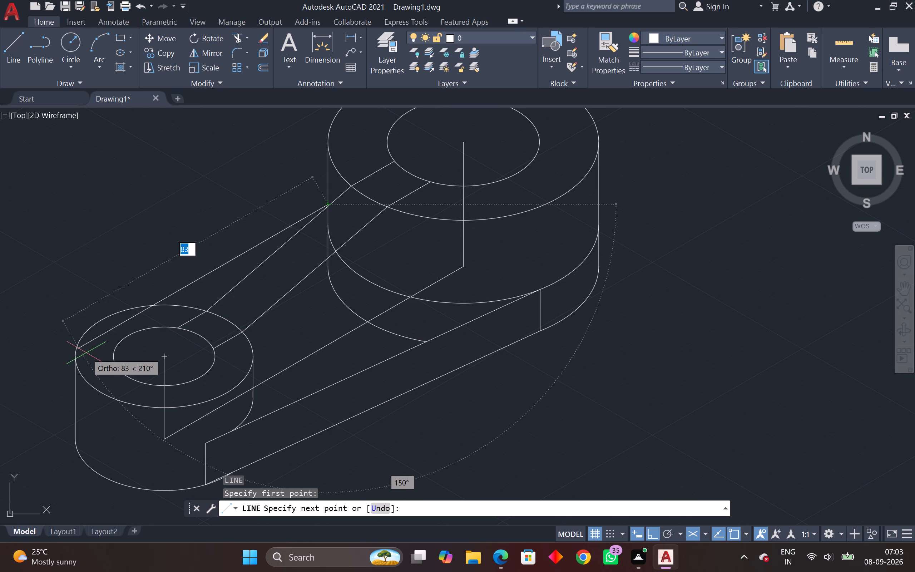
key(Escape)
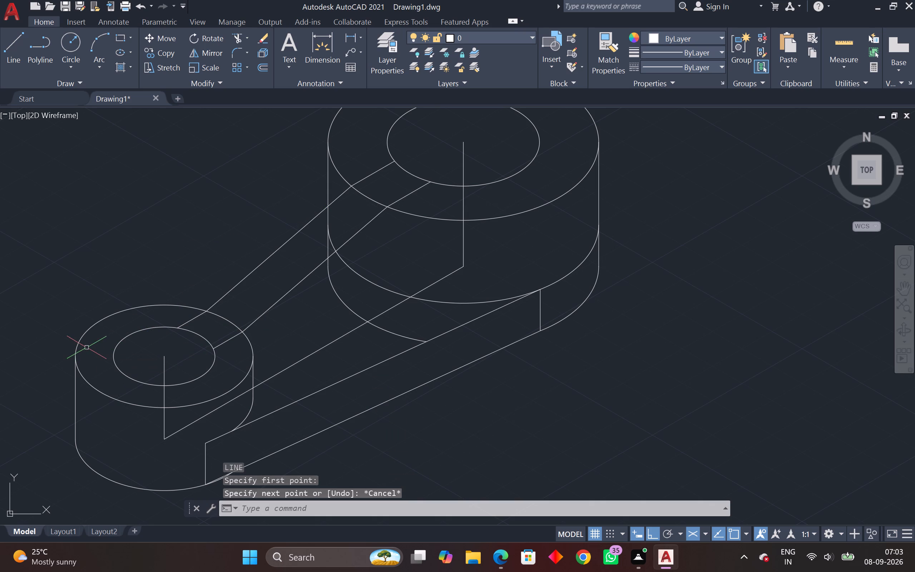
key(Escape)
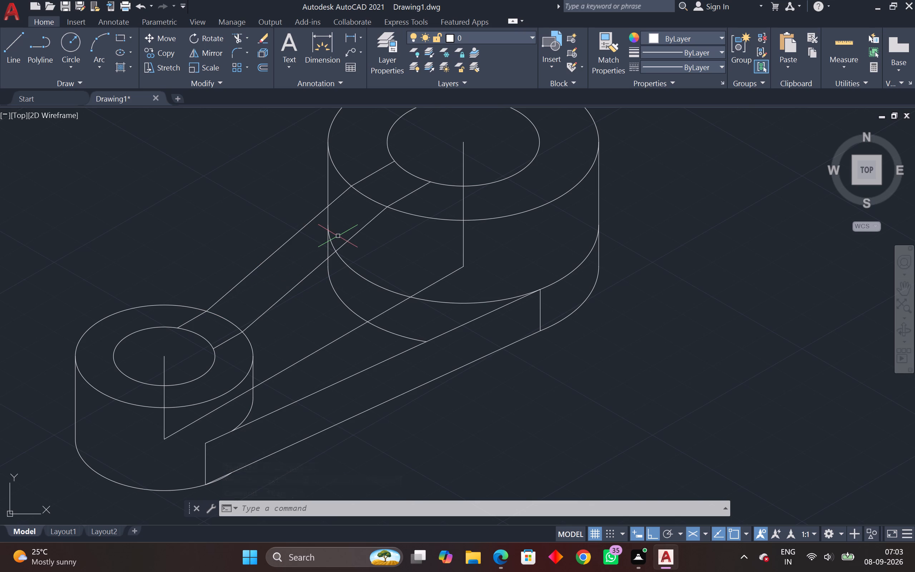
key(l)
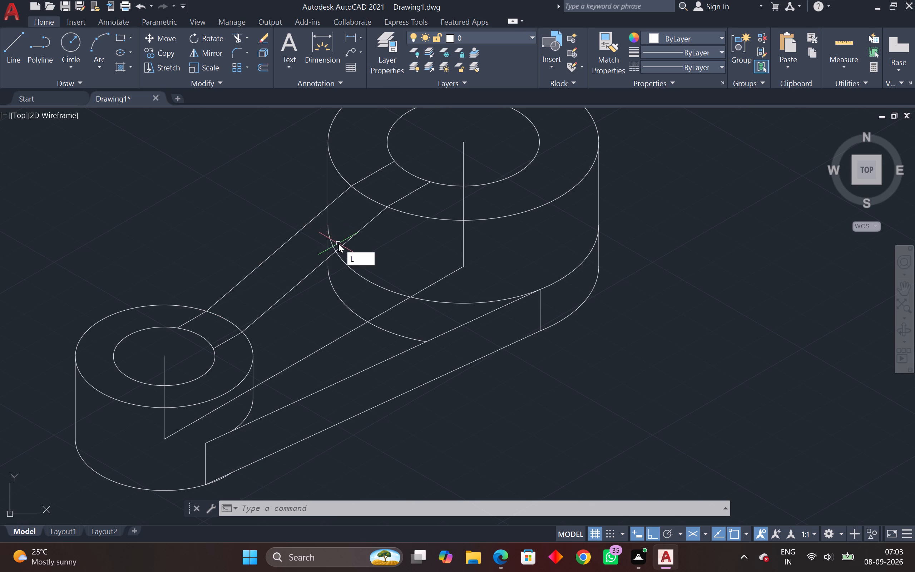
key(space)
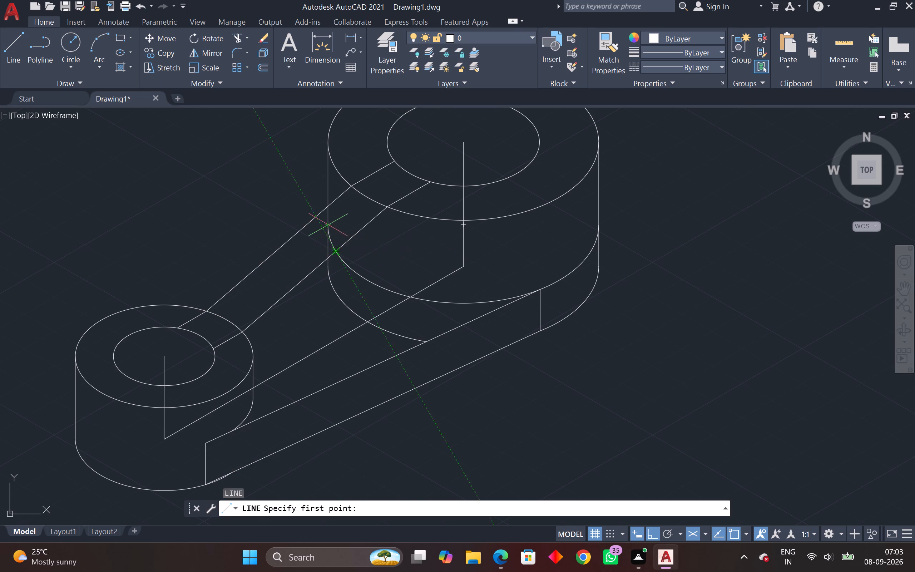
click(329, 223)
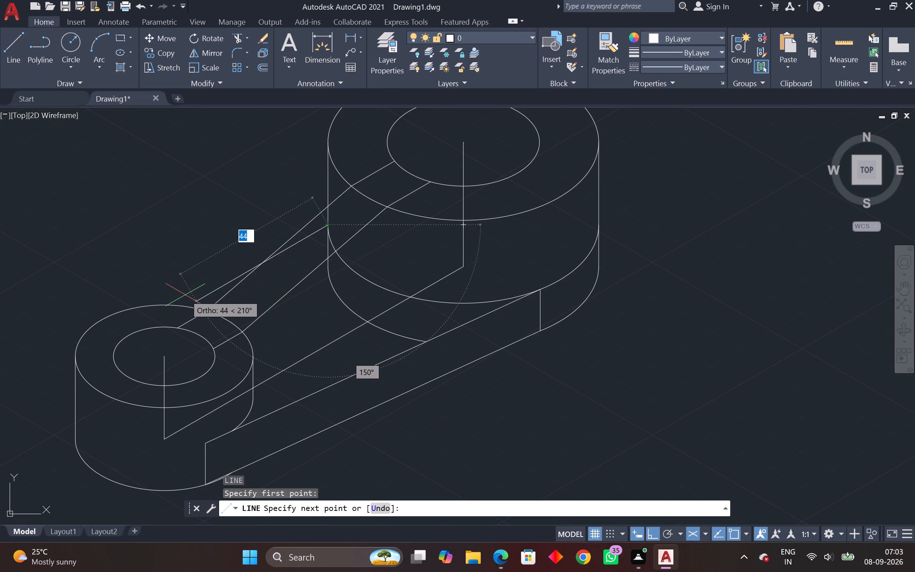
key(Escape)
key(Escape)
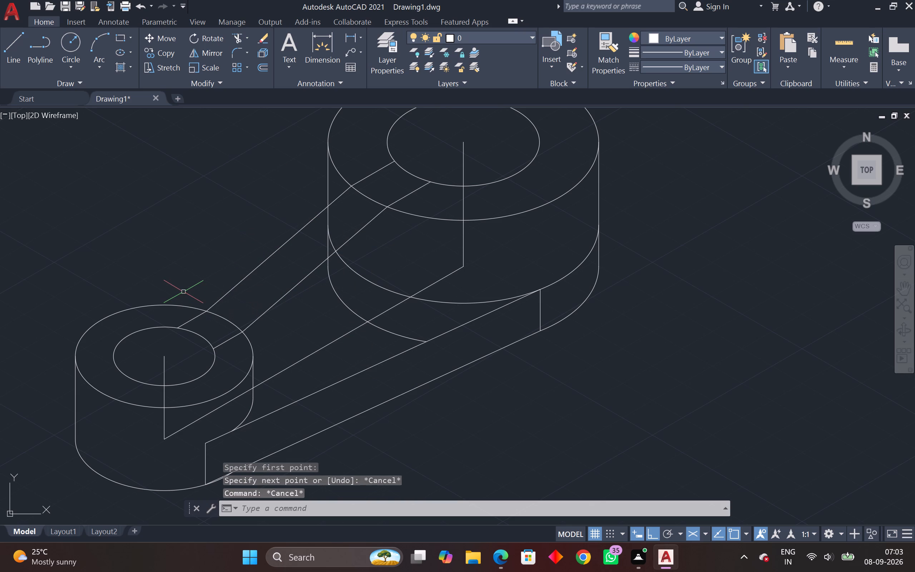
Draw a line about 106 long in the 210° direction from where the rib's back edge meets the larger cylinder's side.
text(L)
key(space)
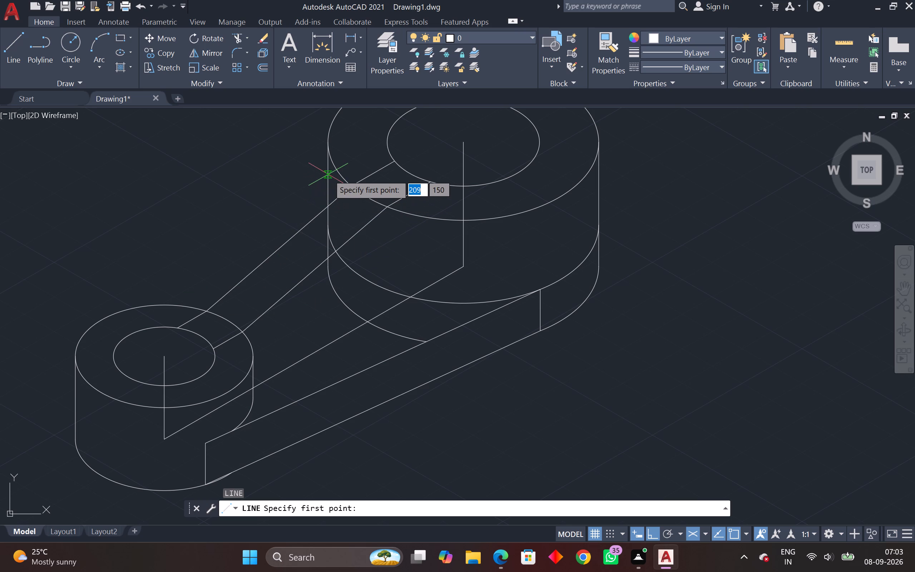
click(327, 201)
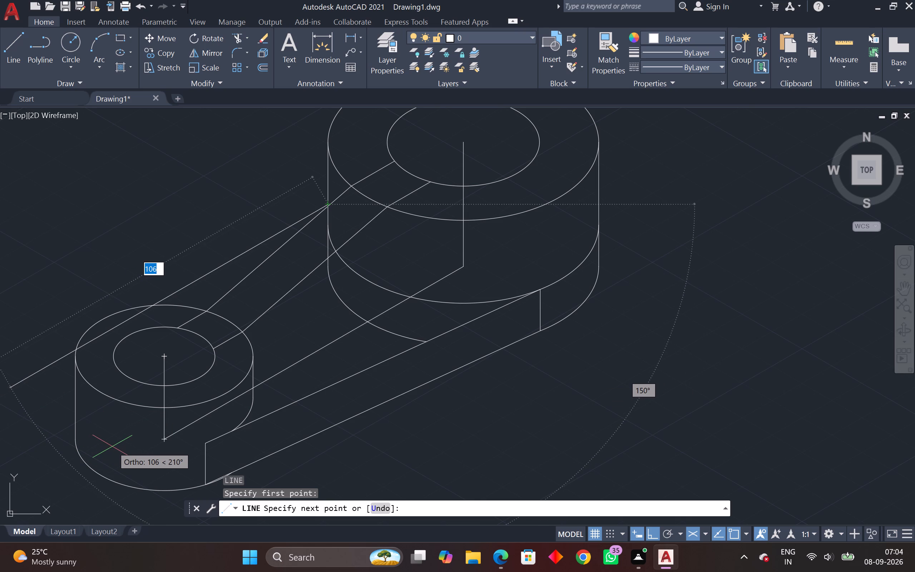
click(112, 447)
key(Escape)
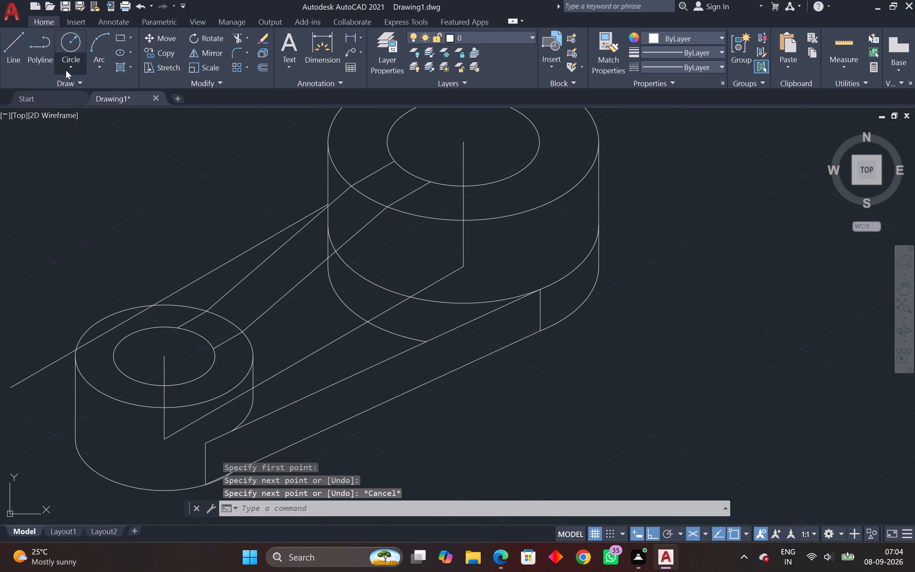
Trim the new line where it crosses the smaller cylinder's top face and extends past it.
click(239, 37)
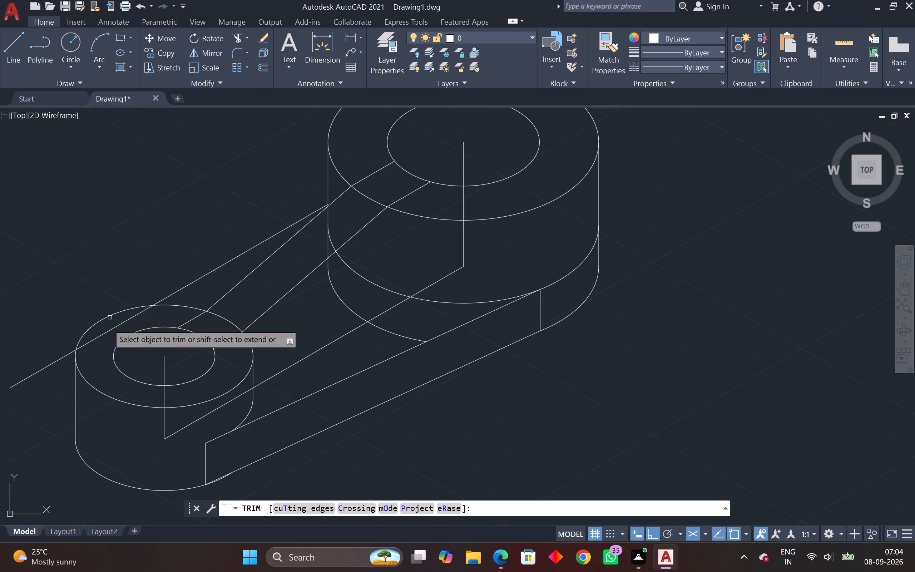
click(119, 324)
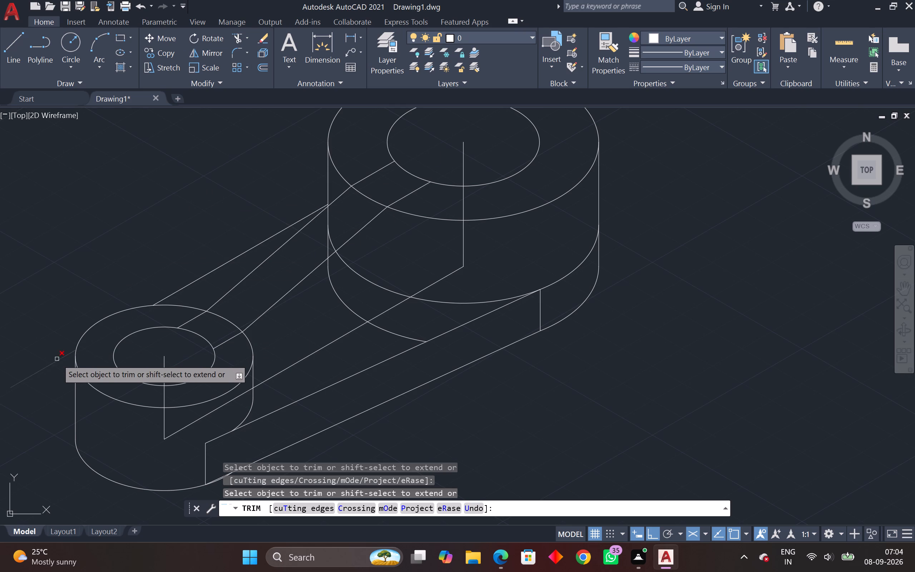
click(57, 359)
Trim away the base centre-to-centre line between the cylinders, plus the larger cylinder's lowest arc and side segment behind the web.
middle_drag(284, 266, 281, 234)
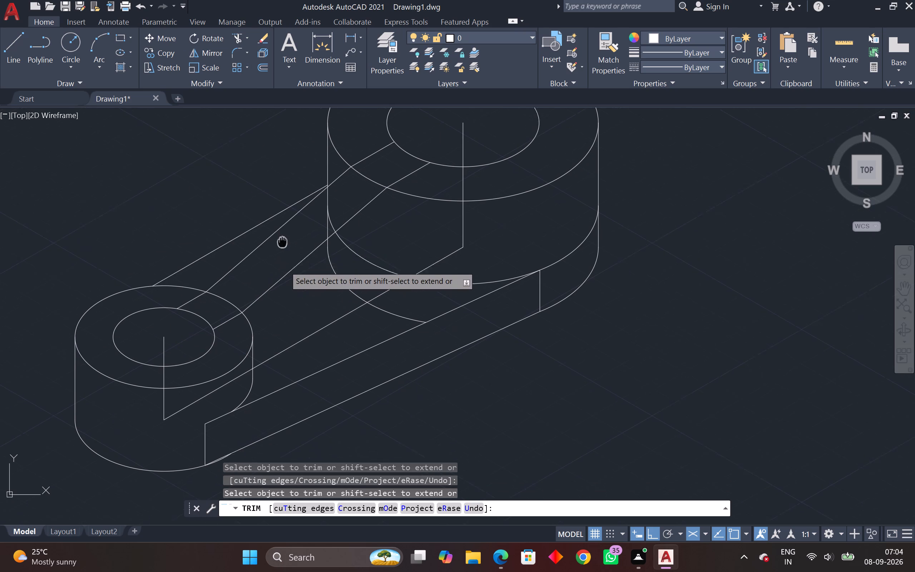
middle_drag(281, 234, 283, 235)
middle_drag(316, 251, 269, 233)
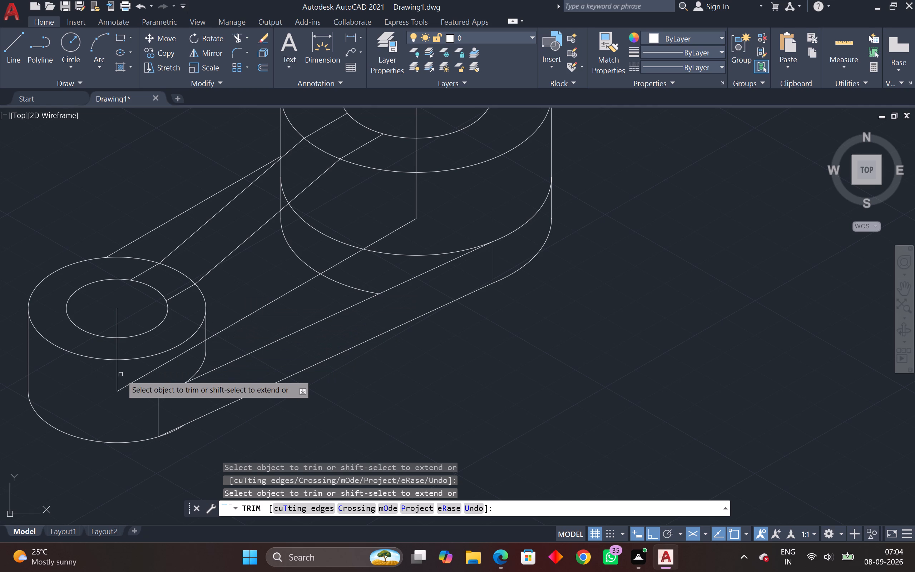
click(228, 326)
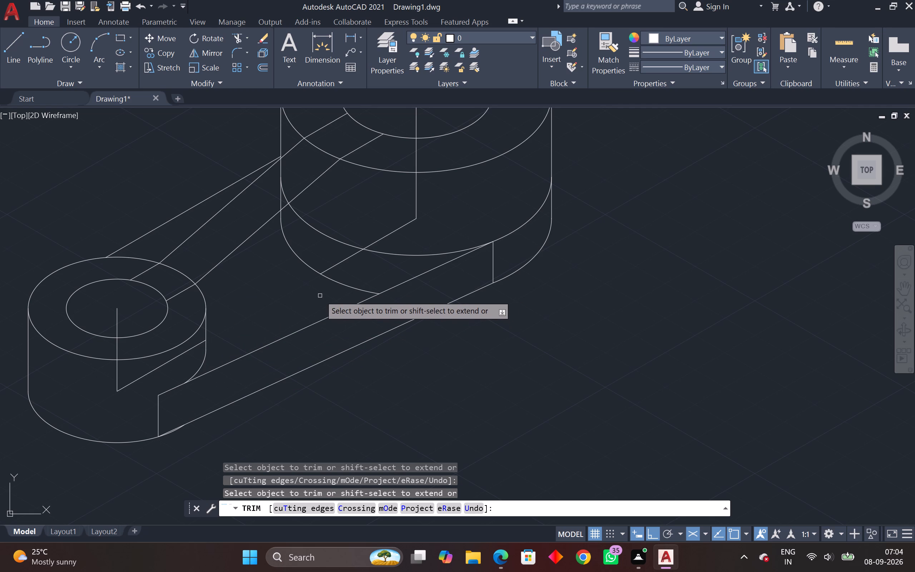
click(316, 270)
click(333, 279)
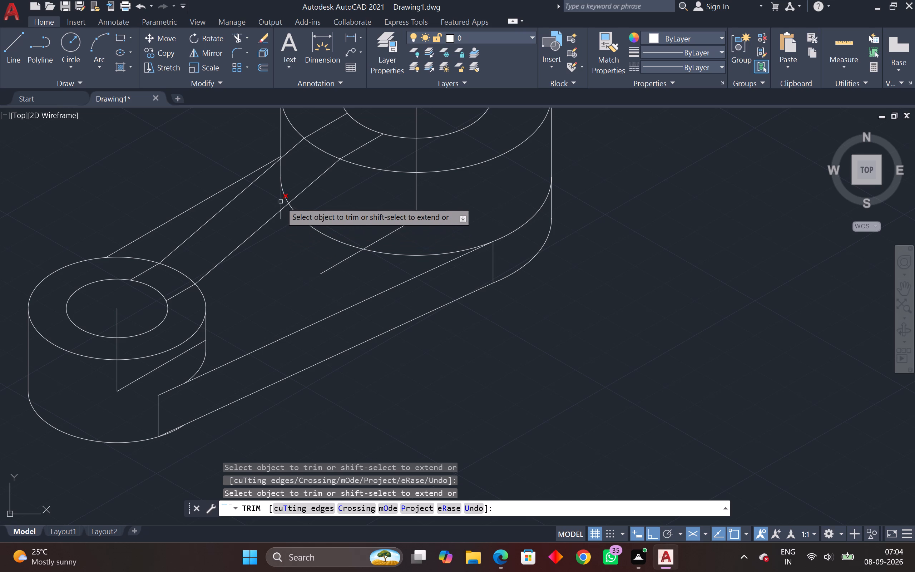
click(281, 202)
click(281, 218)
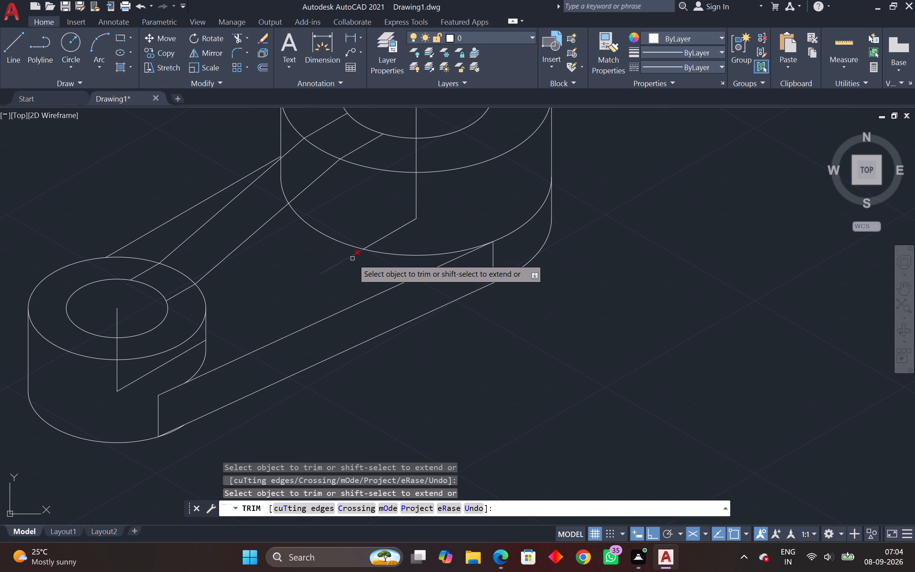
click(351, 257)
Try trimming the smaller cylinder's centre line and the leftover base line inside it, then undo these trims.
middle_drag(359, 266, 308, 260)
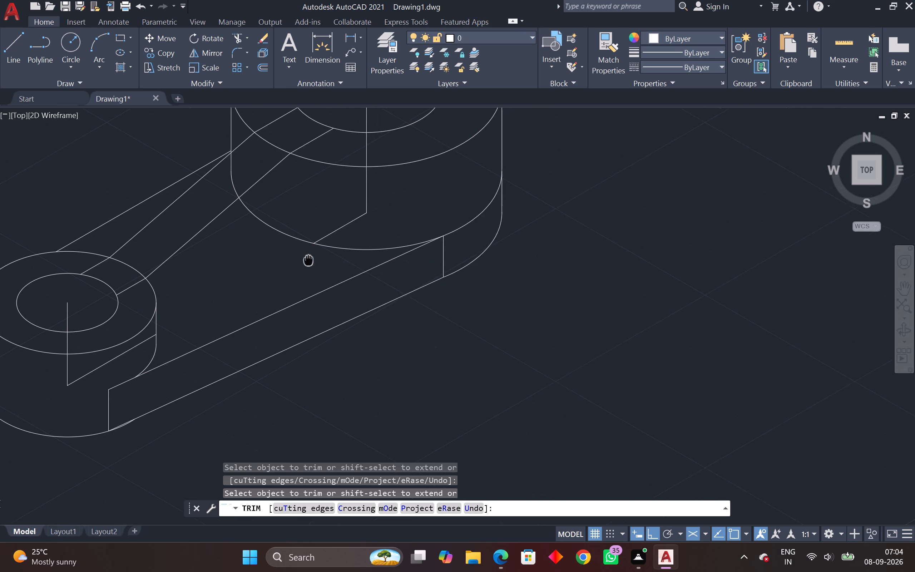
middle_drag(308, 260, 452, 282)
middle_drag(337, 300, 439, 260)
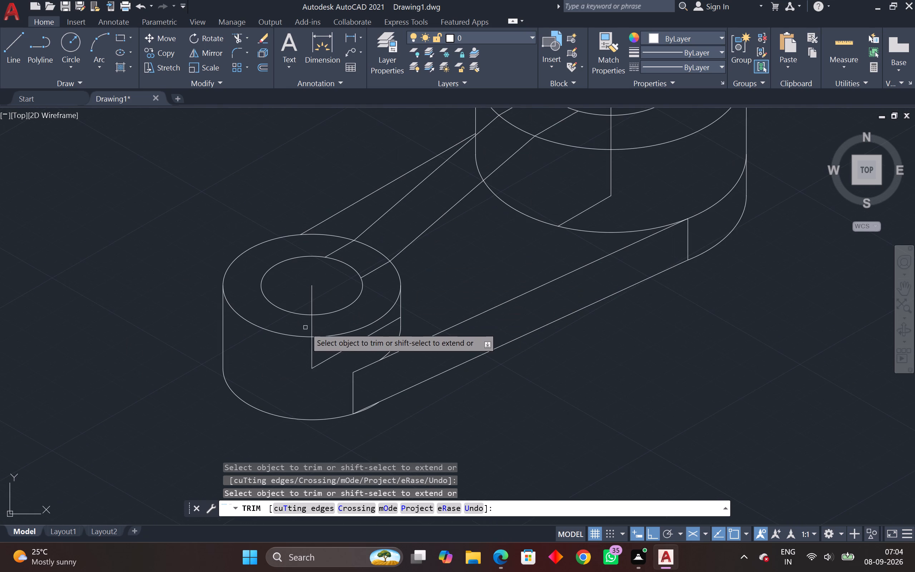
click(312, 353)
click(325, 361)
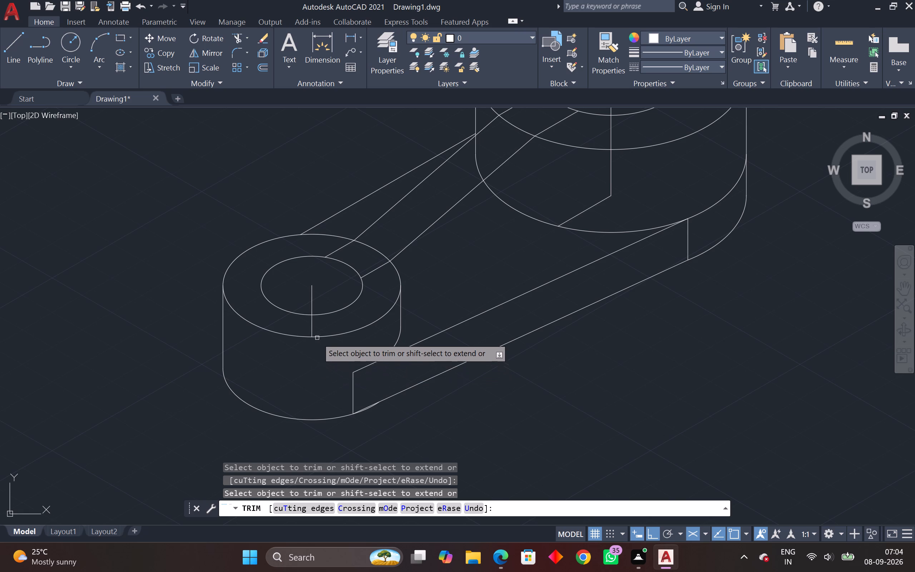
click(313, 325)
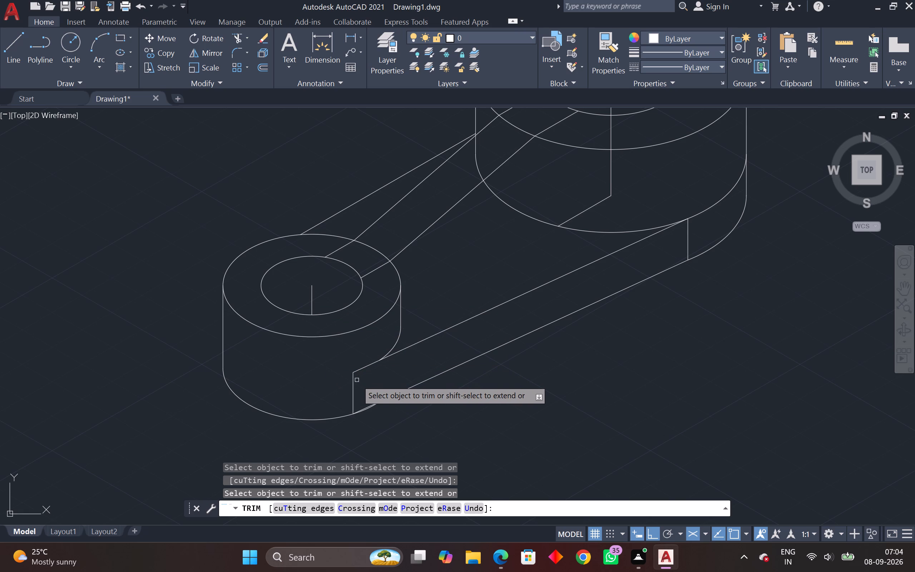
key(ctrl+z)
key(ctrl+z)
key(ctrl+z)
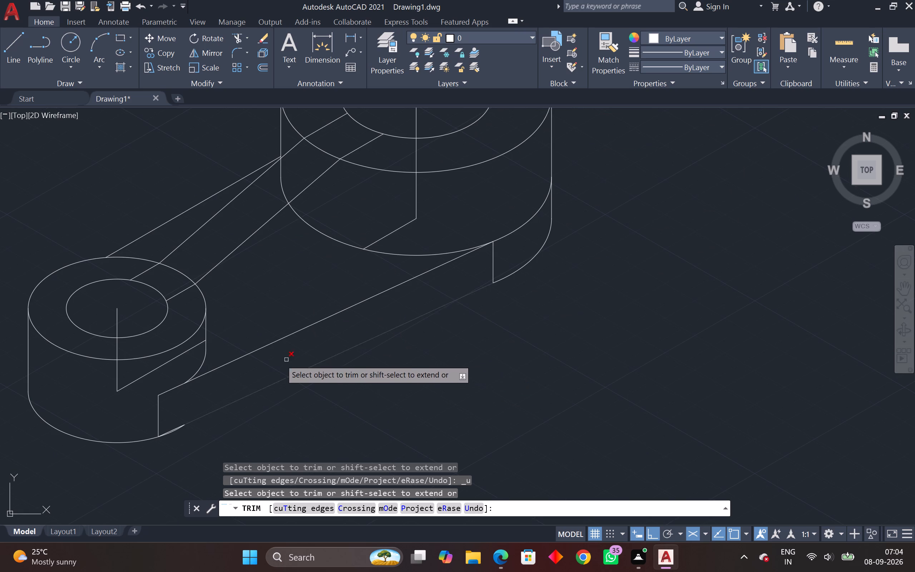
Trim away the remaining base centre-to-centre line pieces inside the smaller and larger cylinders, keeping both vertical centre lines.
click(157, 371)
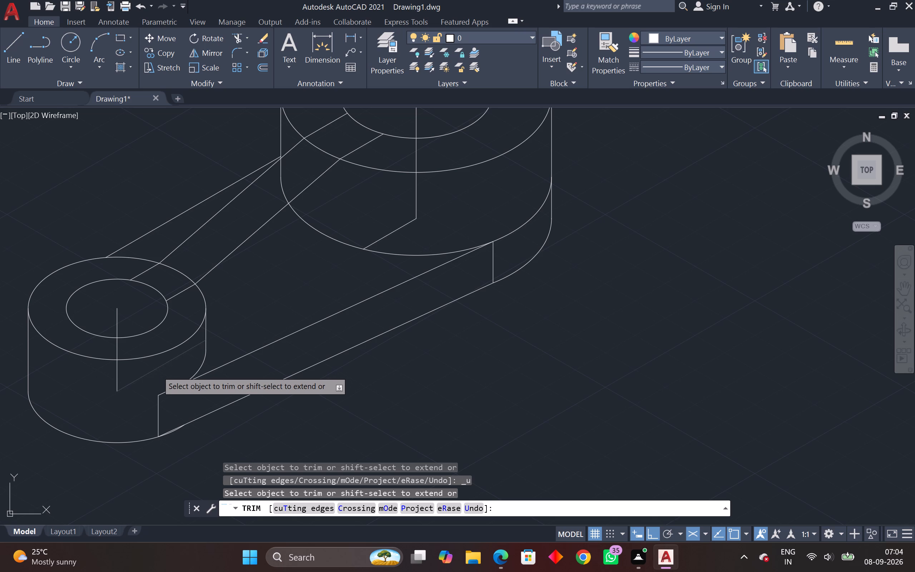
click(385, 238)
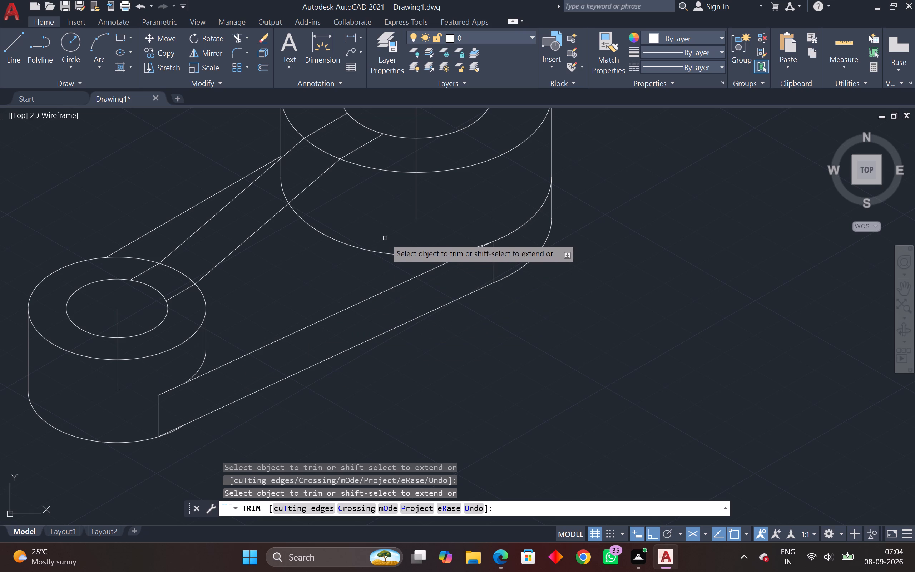
Trim the rib's front and back edges where they run across the top faces of both cylinders.
middle_drag(247, 300, 288, 396)
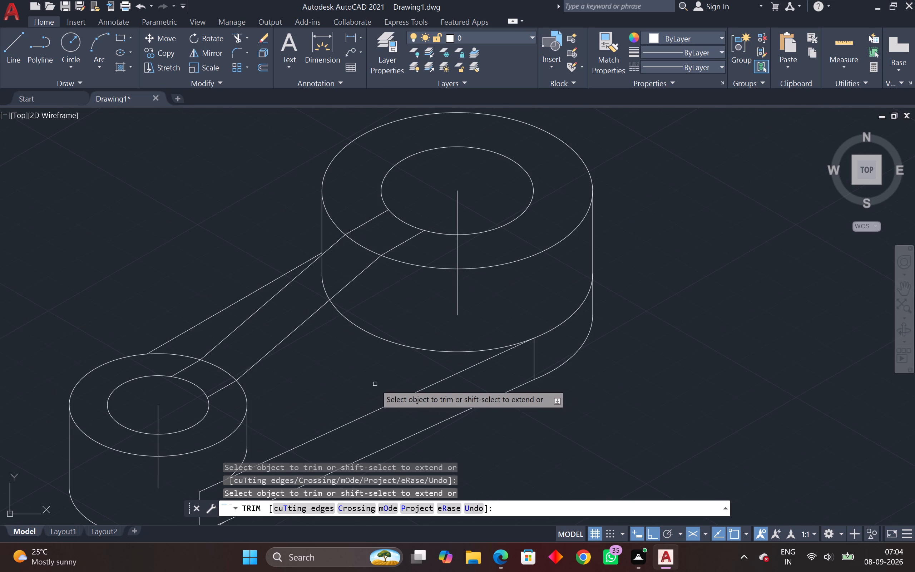
scroll(307, 380, down, 1)
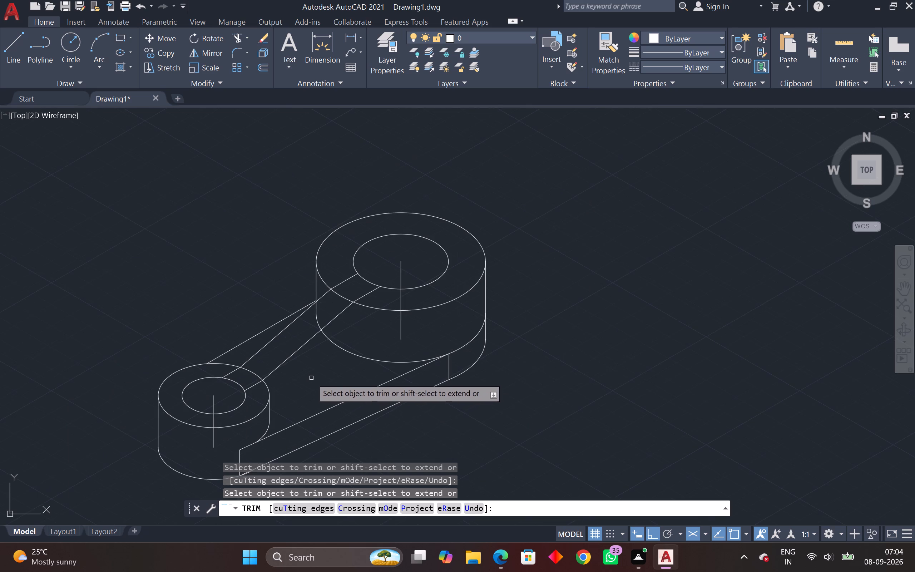
middle_drag(313, 377, 349, 352)
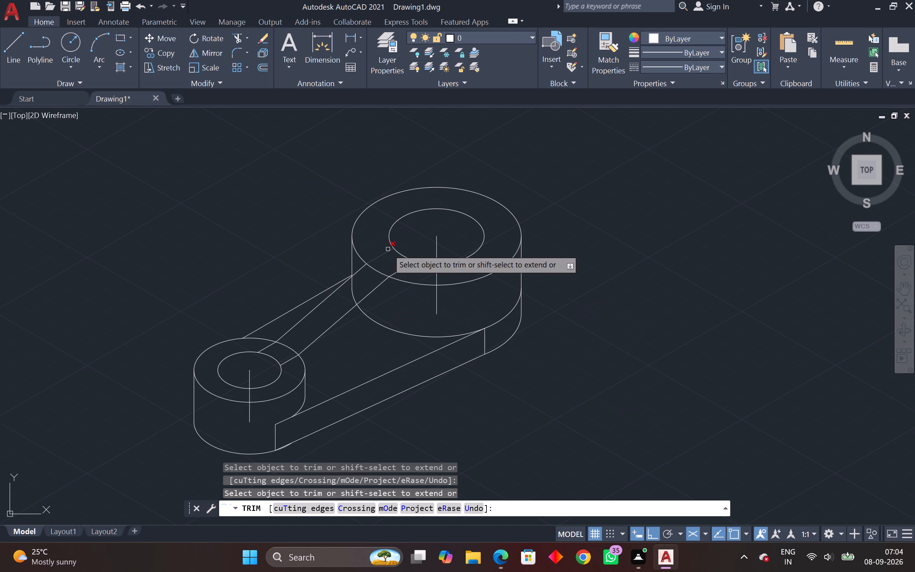
click(406, 267)
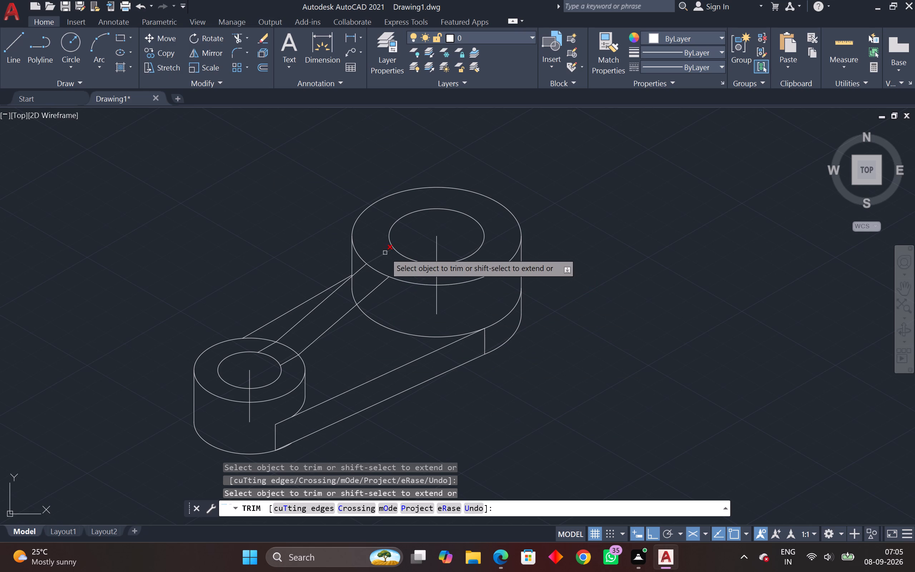
click(385, 253)
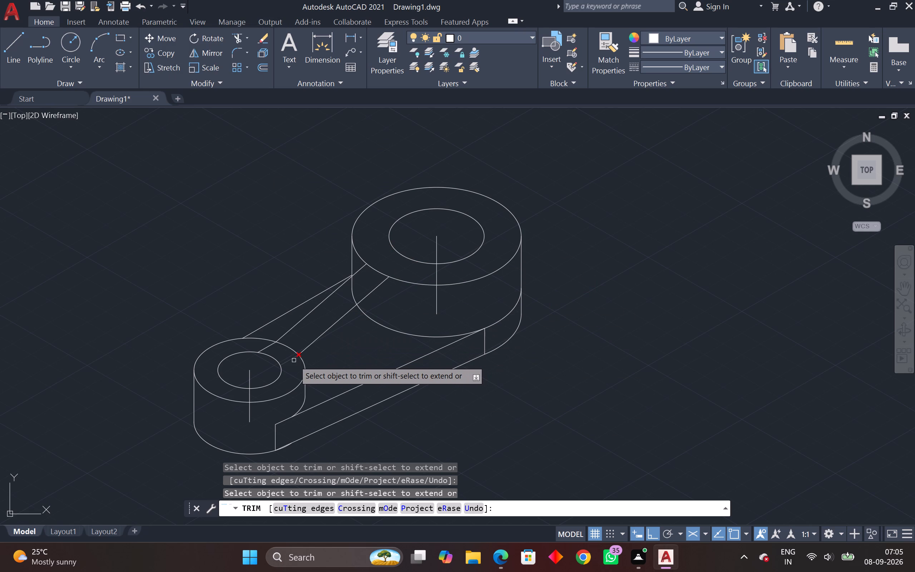
click(293, 359)
click(270, 347)
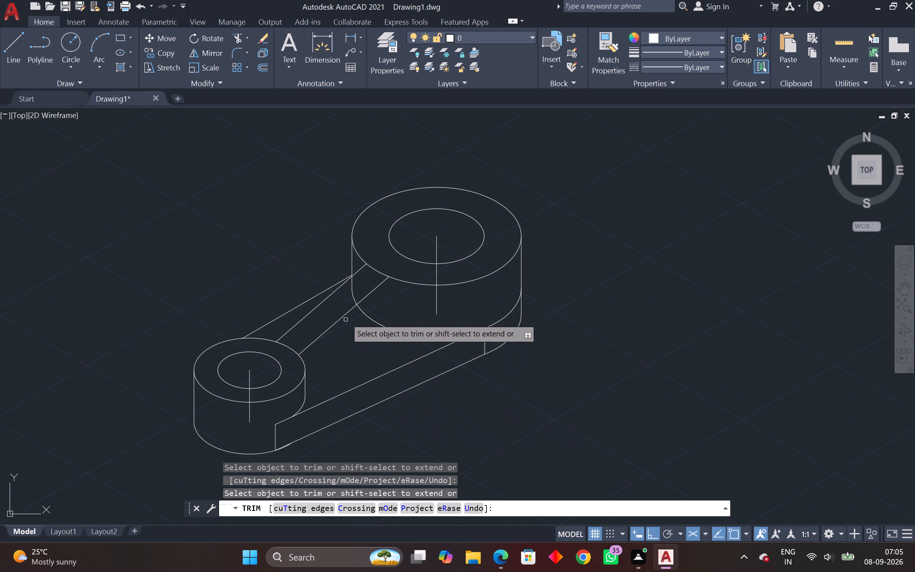
Trim the larger cylinder's lower arc and side line where the rib hides them, and leave the Trim command.
click(356, 297)
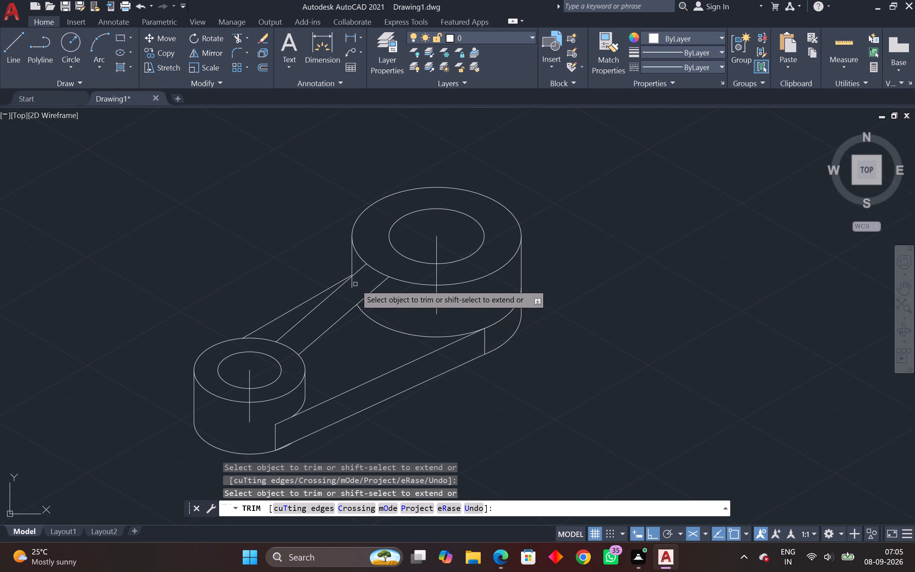
click(353, 285)
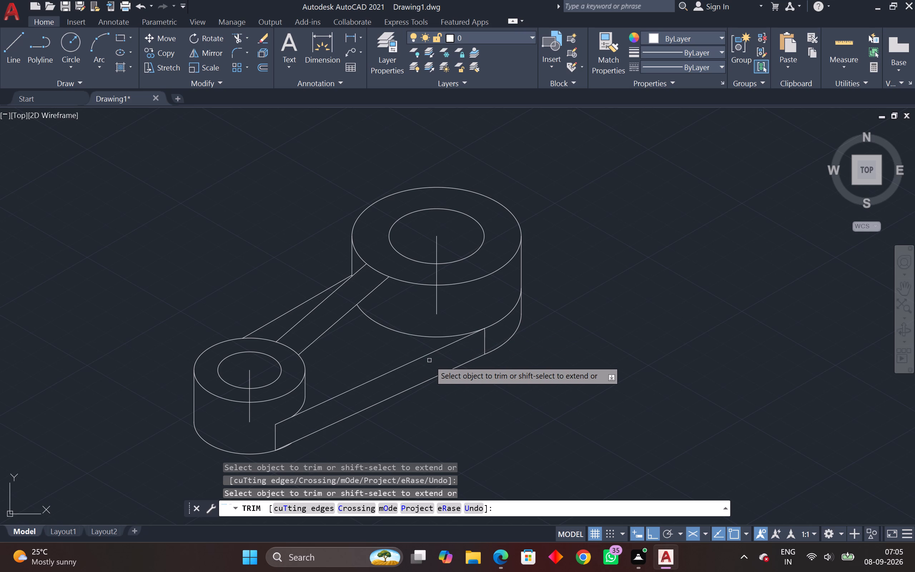
text(L)
key(space)
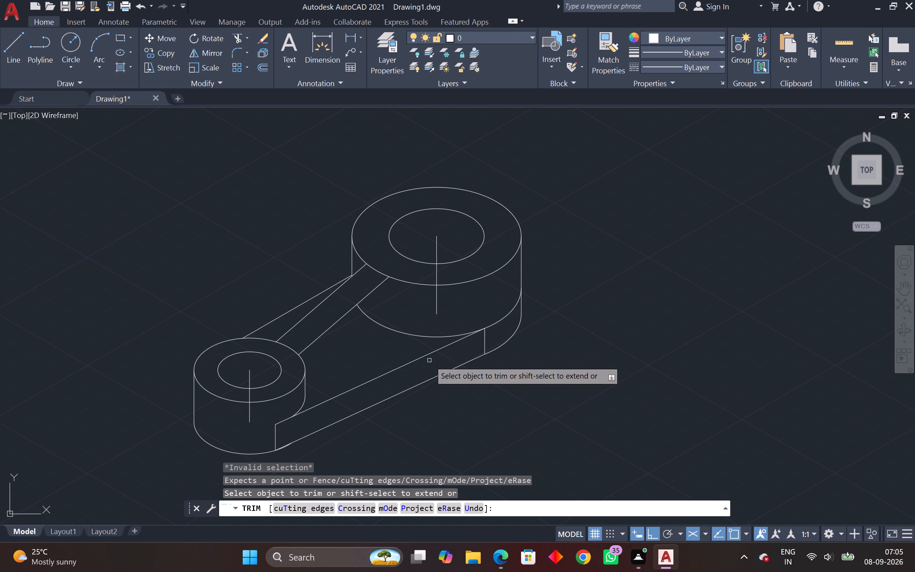
key(Escape)
key(Escape)
key(Escape)
key(Escape)
key(Escape)
key(Escape)
key(Escape)
key(Escape)
key(Escape)
key(Escape)
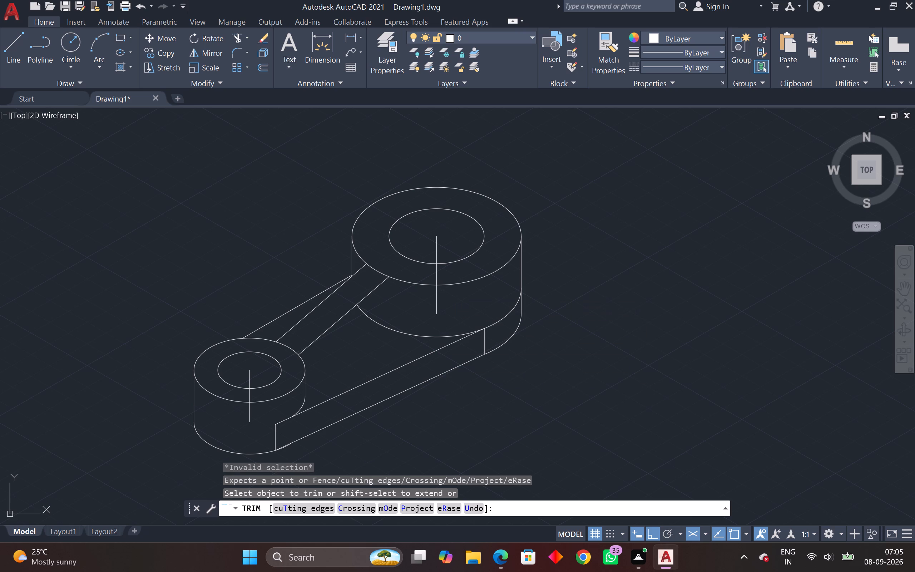
Draw a construction line about 50 long from the lower end of the larger cylinder's centre line in the 210° direction.
text(L)
key(space)
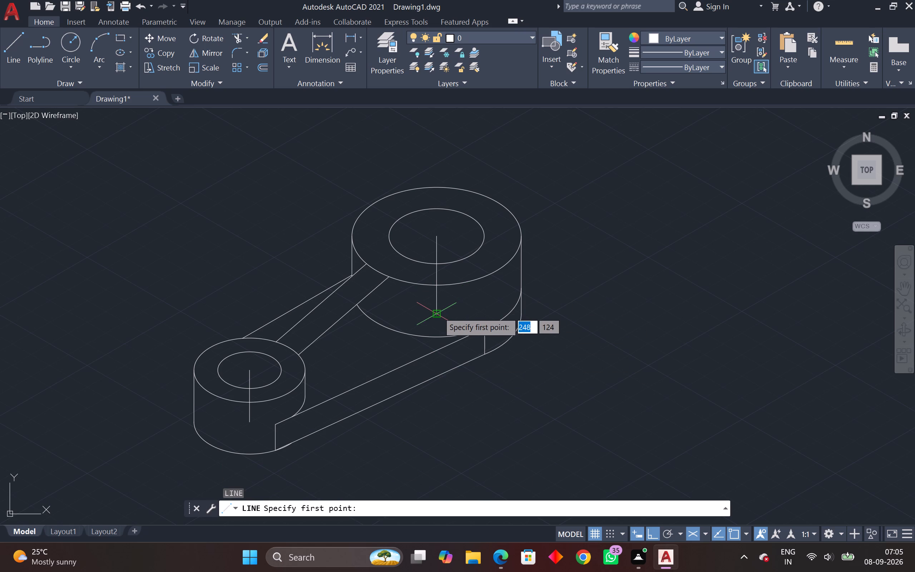
click(438, 312)
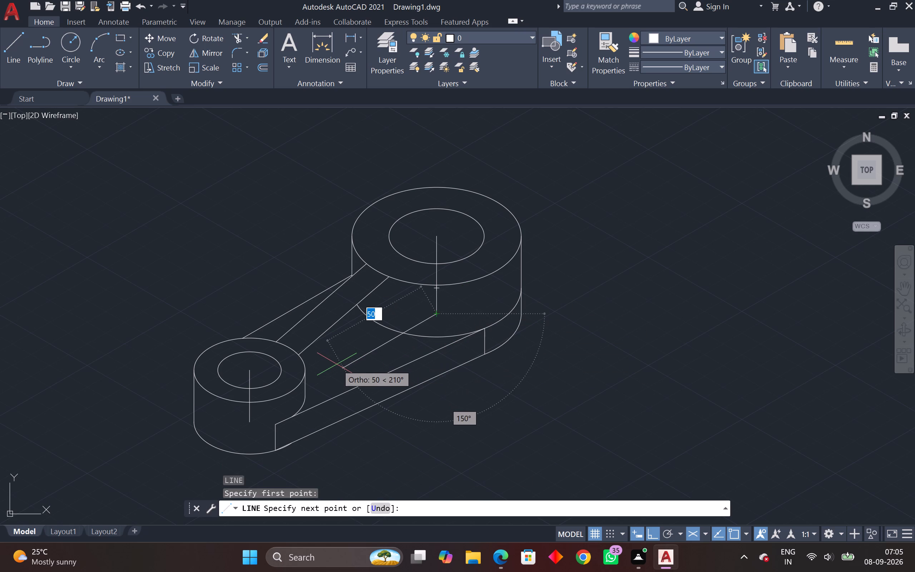
click(337, 364)
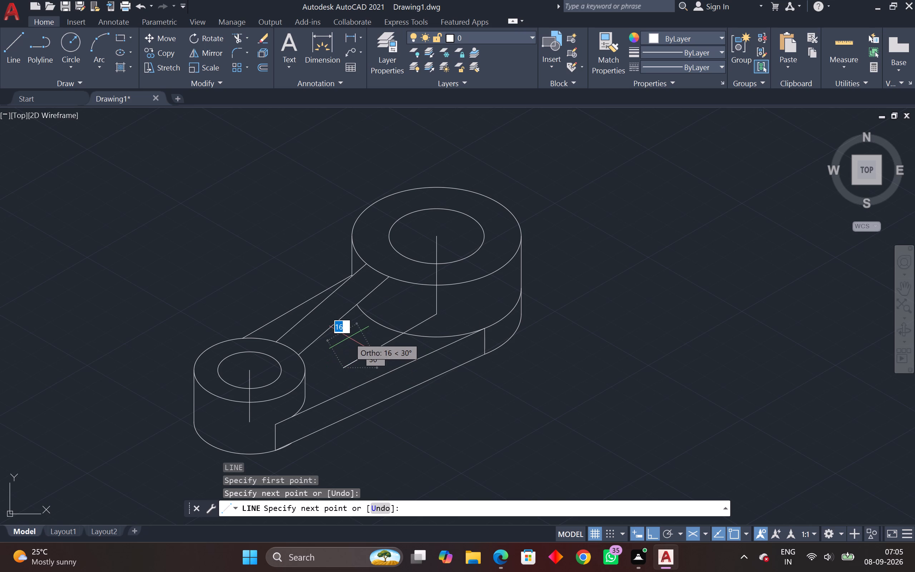
key(Escape)
key(Escape)
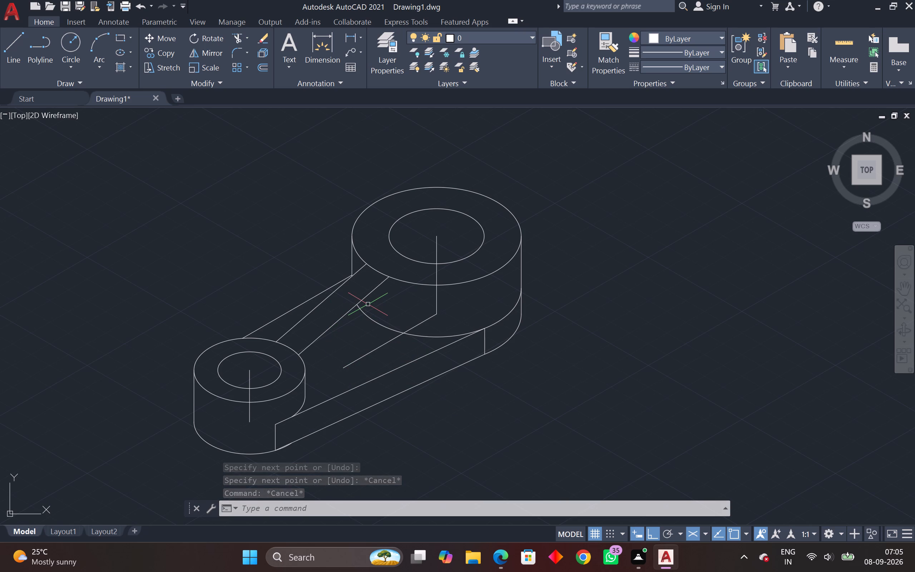
key(Escape)
key(Escape)
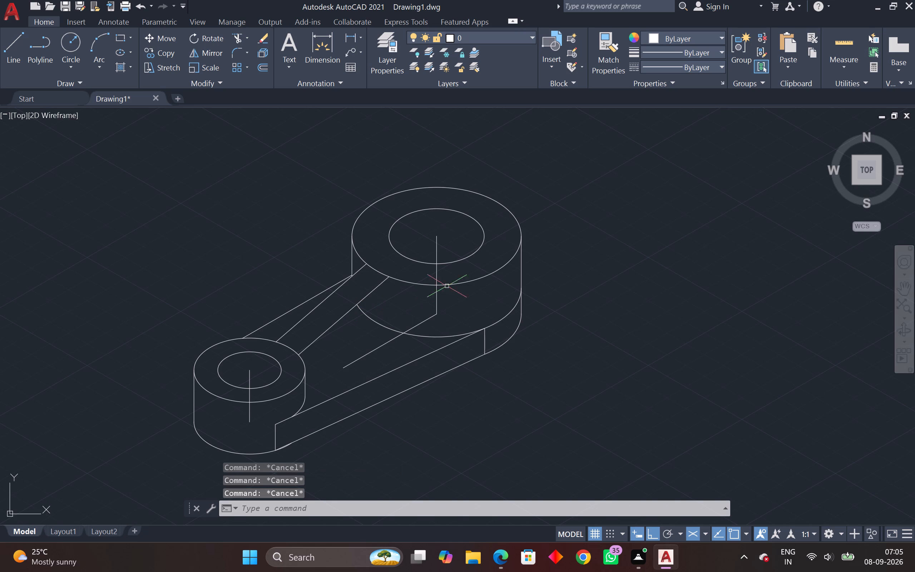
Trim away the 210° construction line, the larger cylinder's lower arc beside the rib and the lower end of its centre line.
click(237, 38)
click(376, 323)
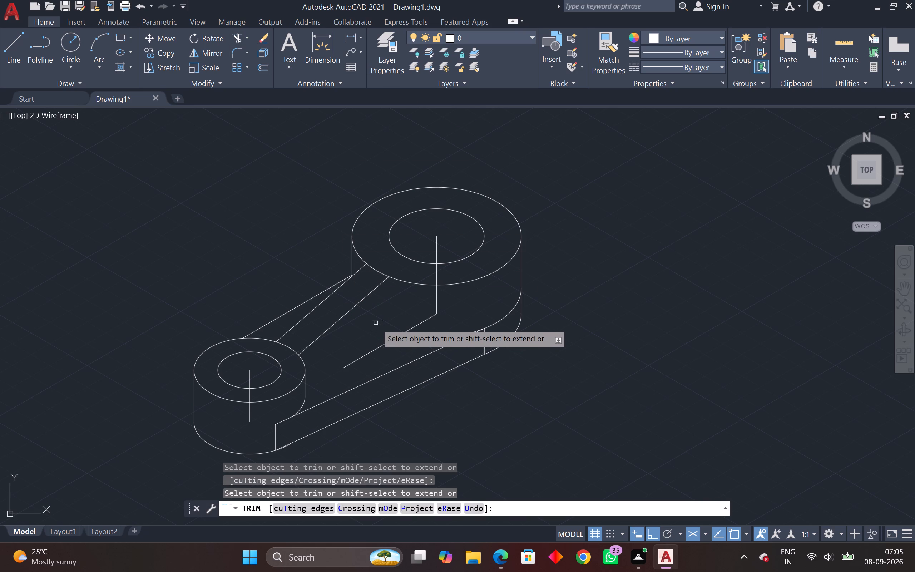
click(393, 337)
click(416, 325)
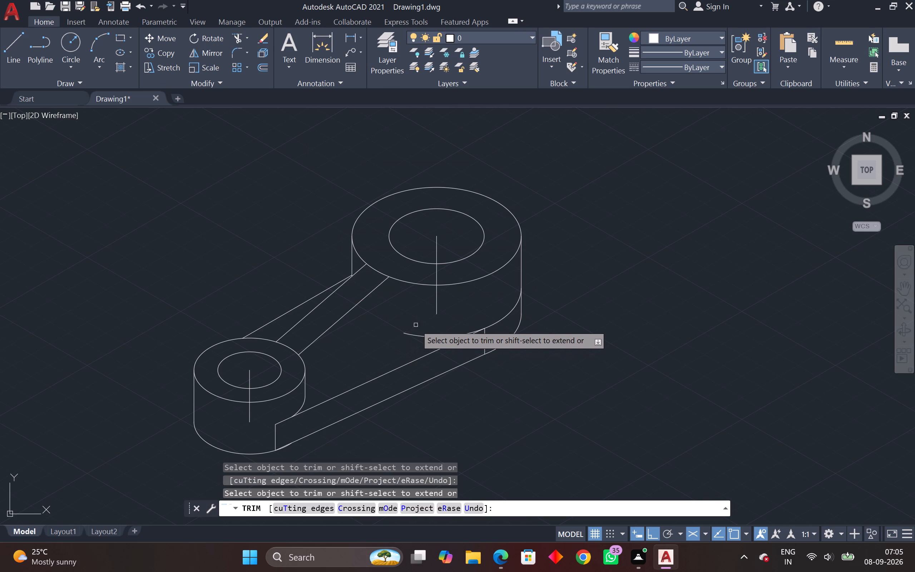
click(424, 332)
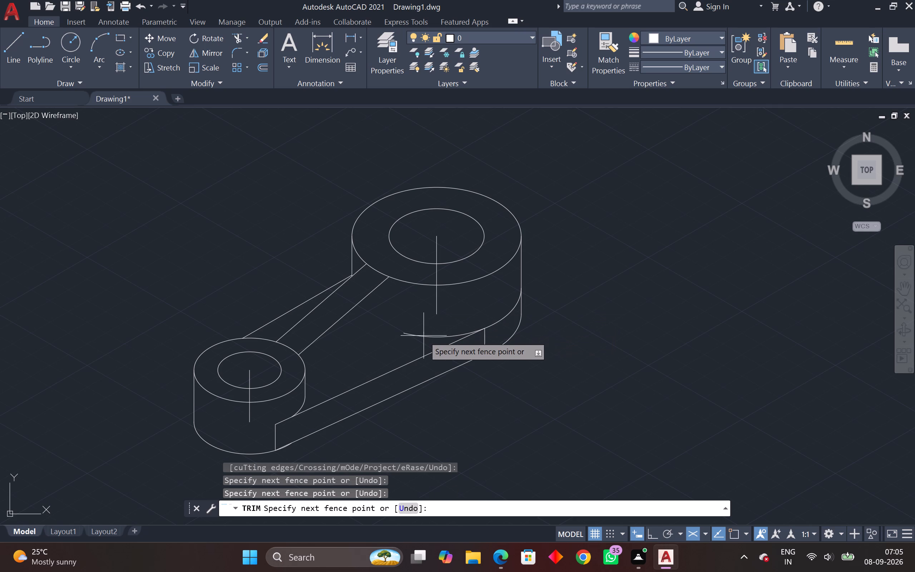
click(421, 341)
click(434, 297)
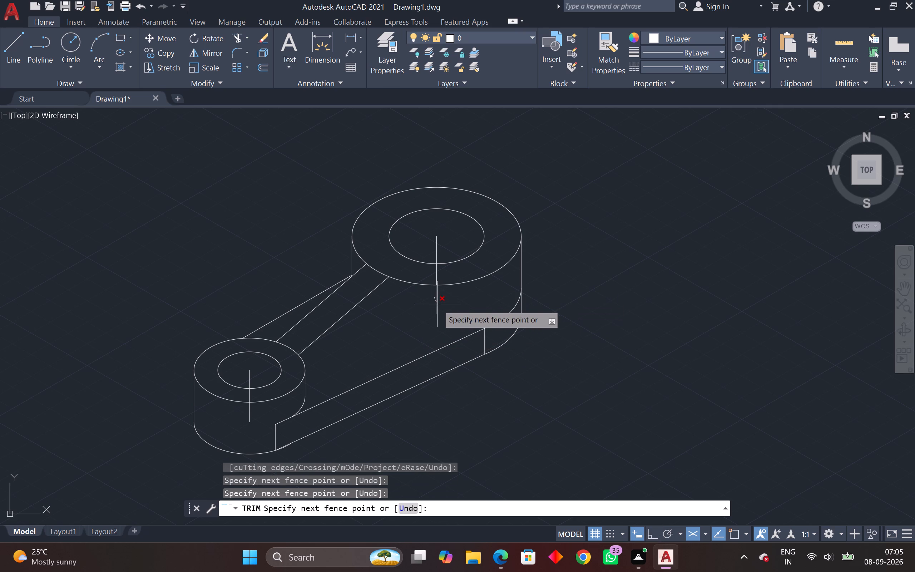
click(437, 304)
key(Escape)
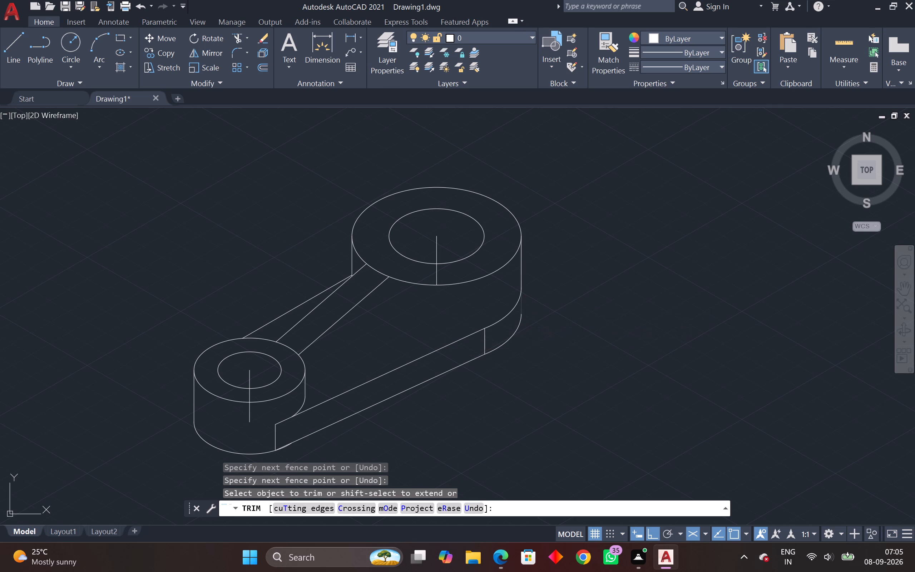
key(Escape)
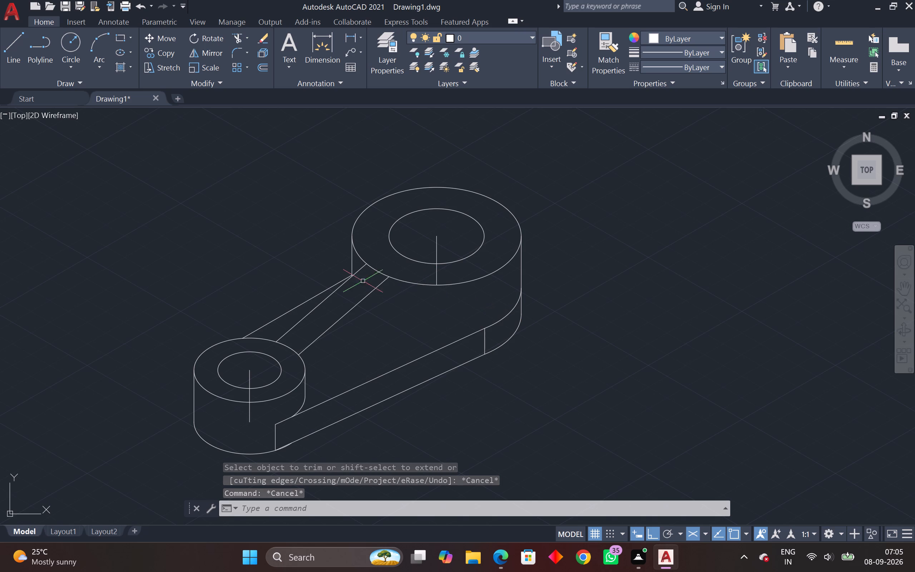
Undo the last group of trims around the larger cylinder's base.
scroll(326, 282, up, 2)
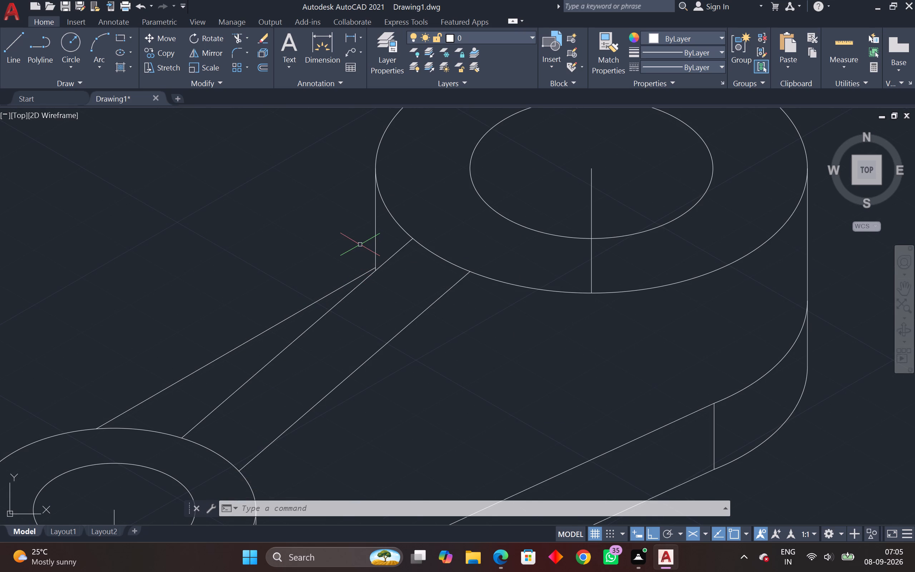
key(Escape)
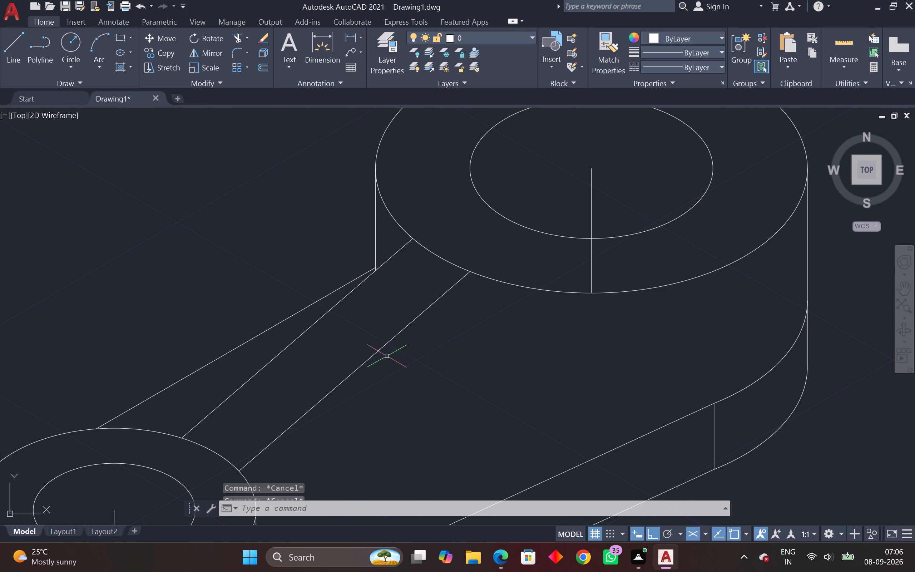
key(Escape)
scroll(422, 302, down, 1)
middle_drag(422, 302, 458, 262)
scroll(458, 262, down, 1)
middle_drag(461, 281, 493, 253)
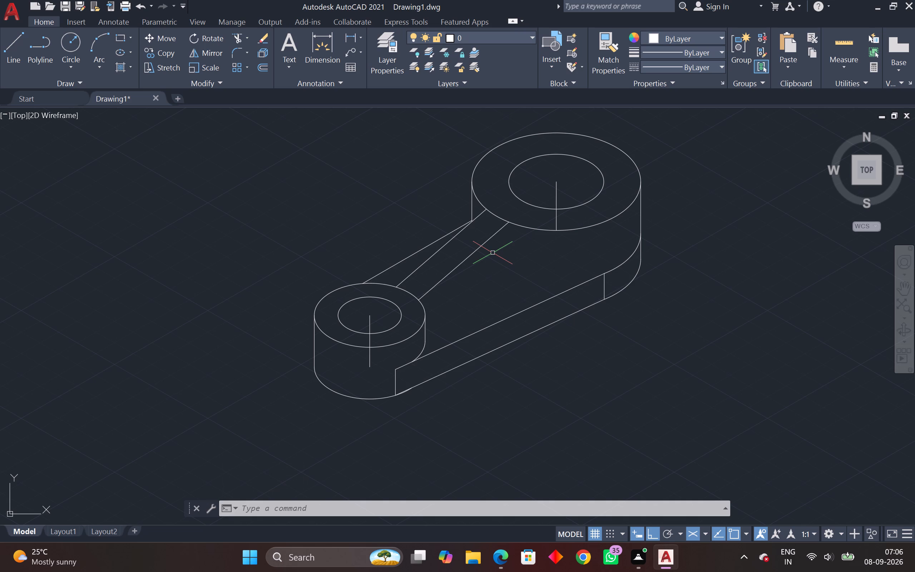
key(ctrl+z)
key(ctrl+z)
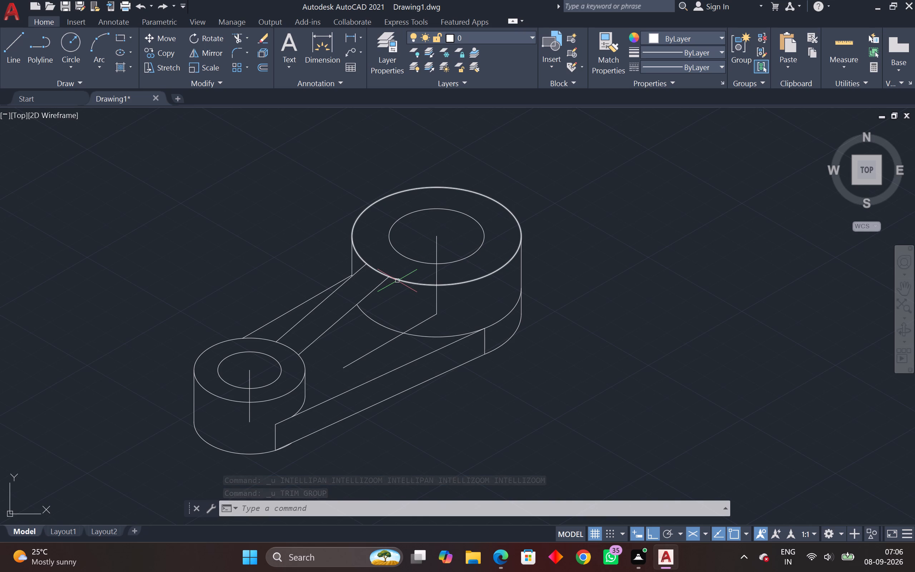
On the right isoplane, draw a vertical line about 36 long downward from where the rib's front edge meets the larger cylinder's top ellipse.
text(L)
key(space)
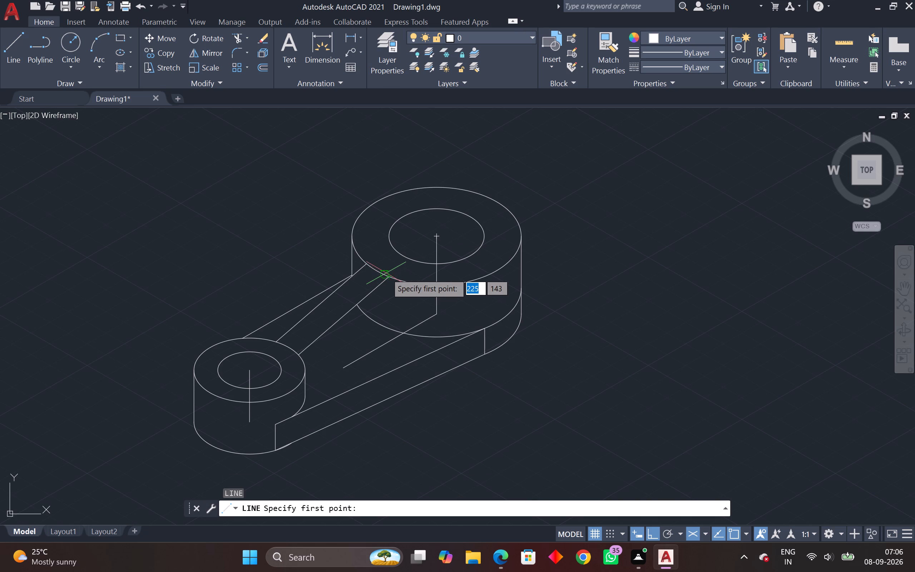
drag(388, 278, 387, 286)
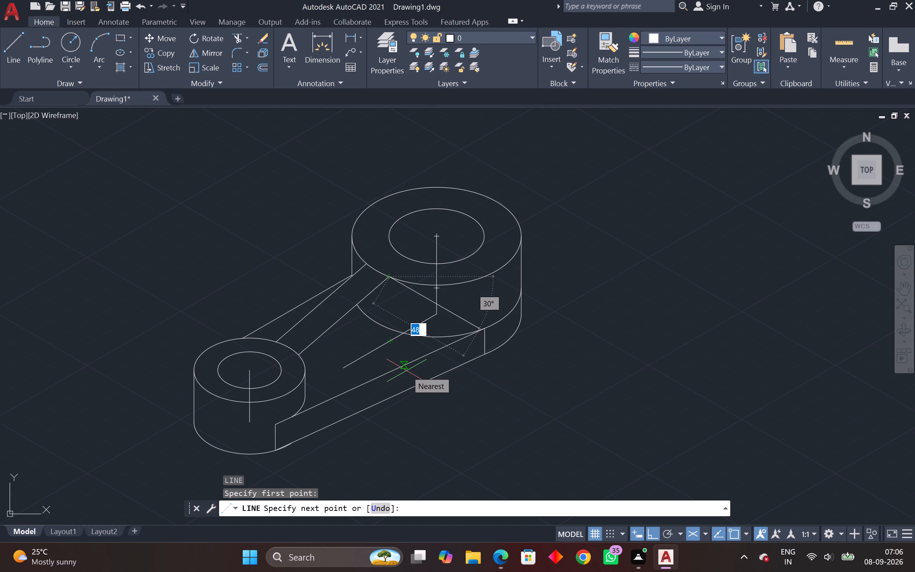
key(F5)
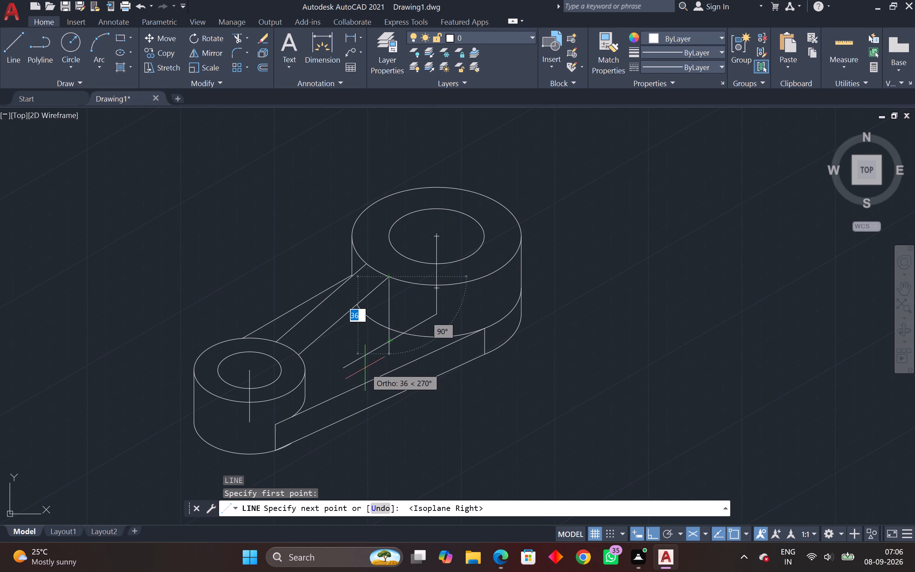
click(365, 368)
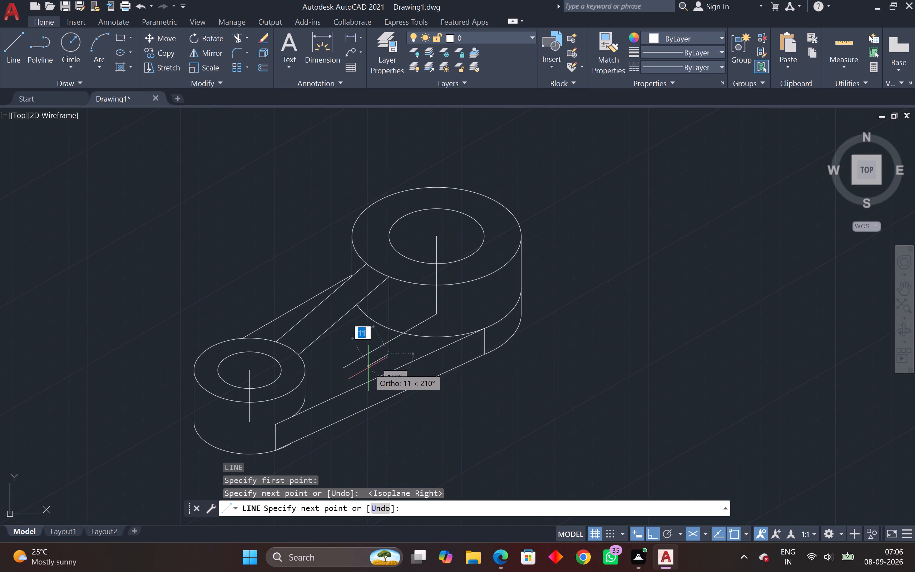
key(Escape)
key(Escape)
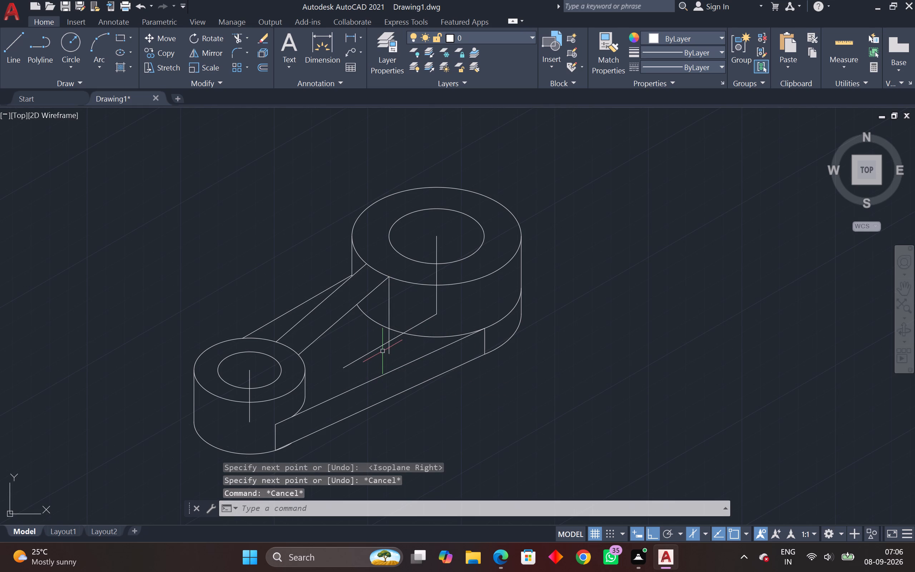
Draw a line from the vertical line's crossing with the larger cylinder's lower arc, parallel to the construction line, onto the smaller cylinder's top face.
key(space)
click(390, 326)
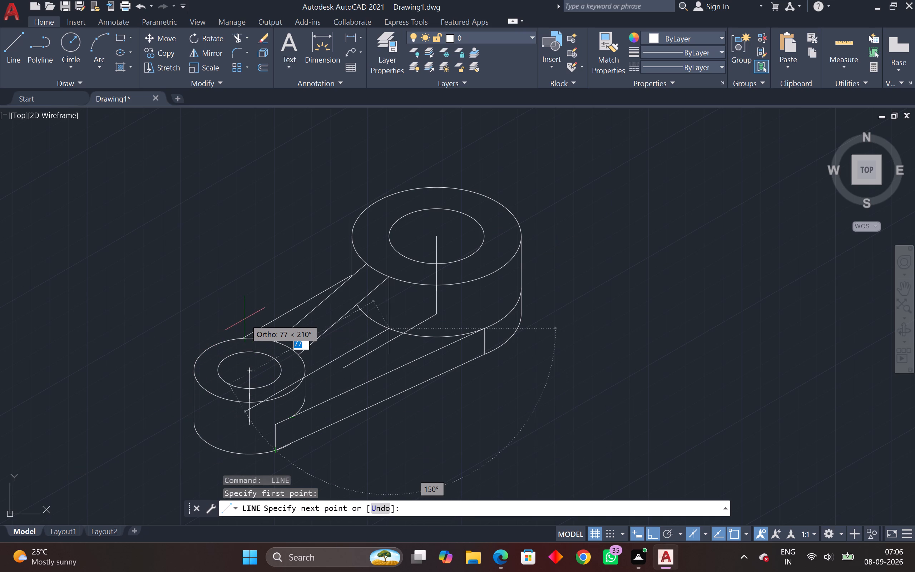
click(282, 305)
key(Escape)
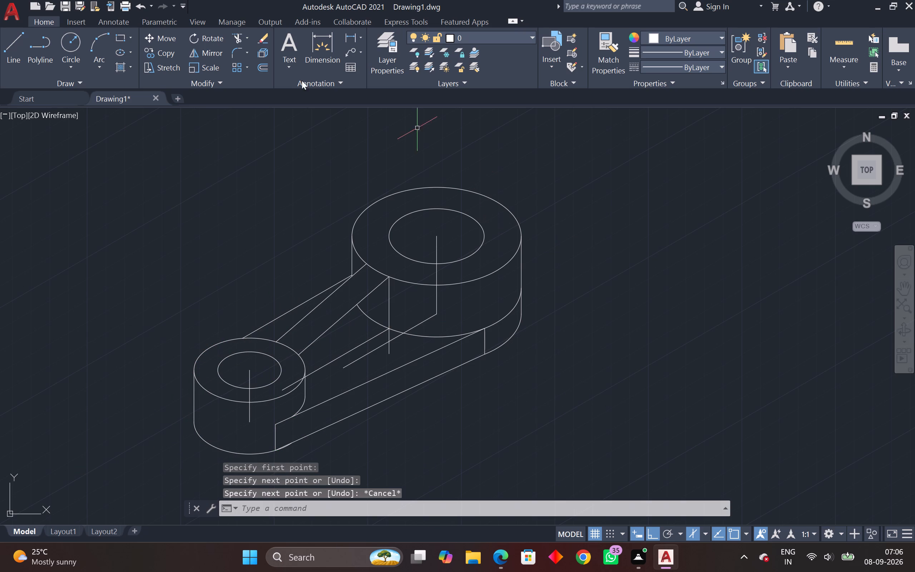
Trim the new web line inside the smaller cylinder, the construction line, the vertical line's lower overhang and the larger cylinder's arc behind the rib.
click(238, 35)
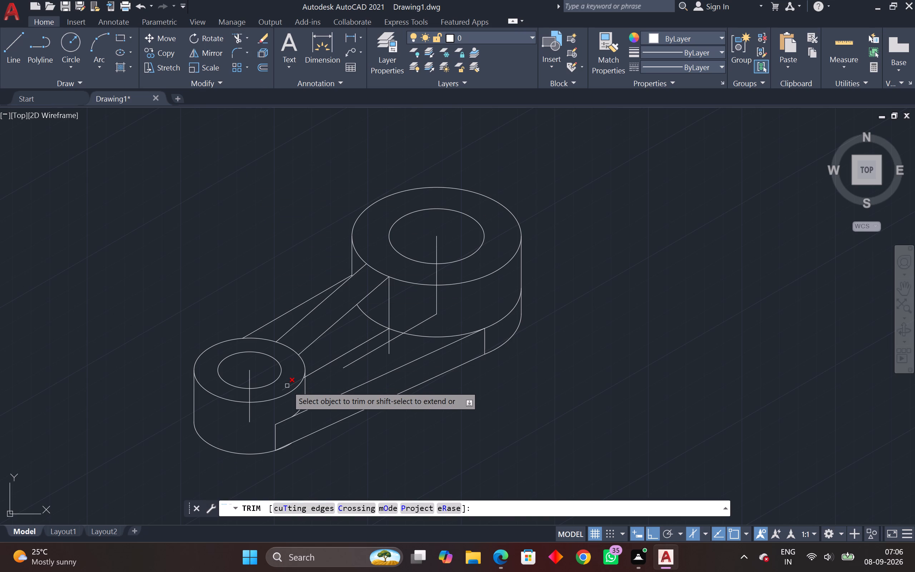
click(287, 386)
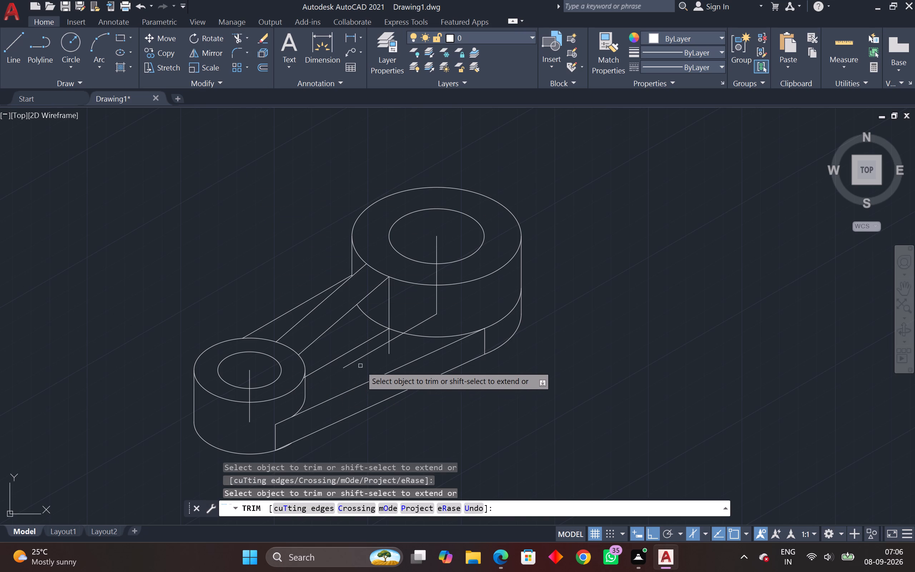
click(365, 356)
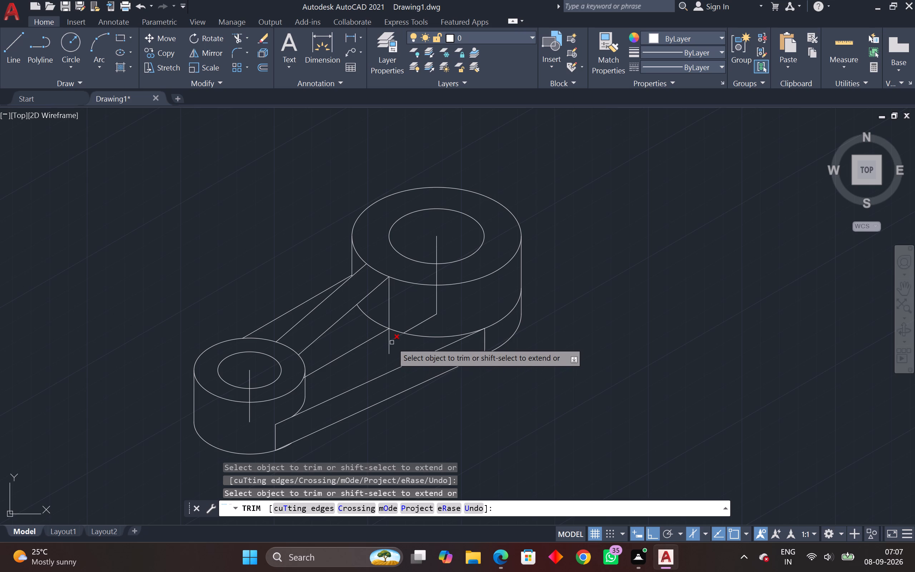
click(392, 342)
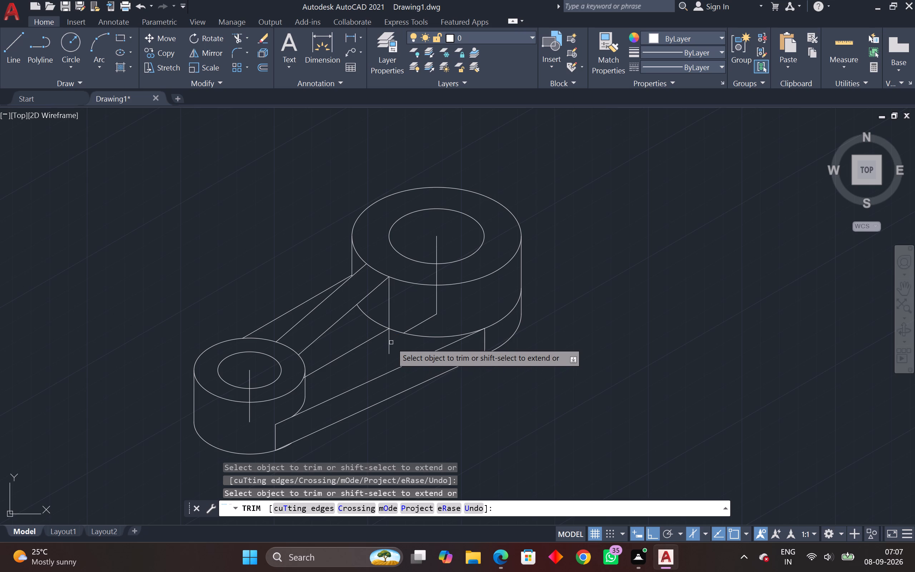
click(389, 341)
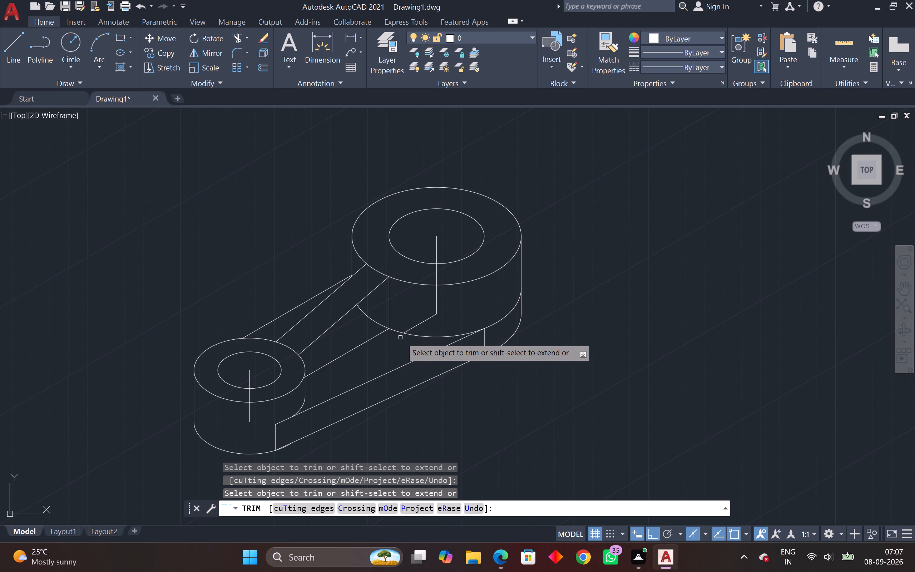
click(375, 321)
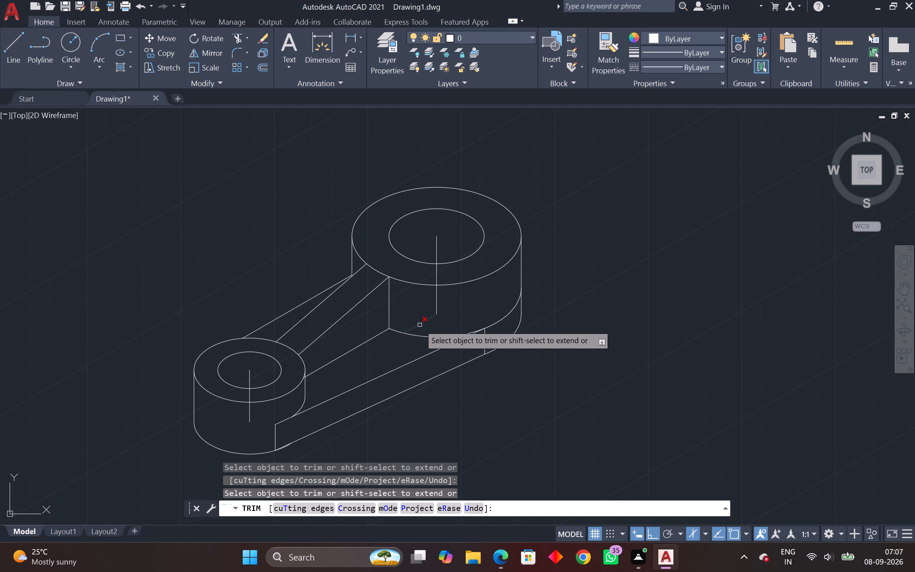
click(418, 323)
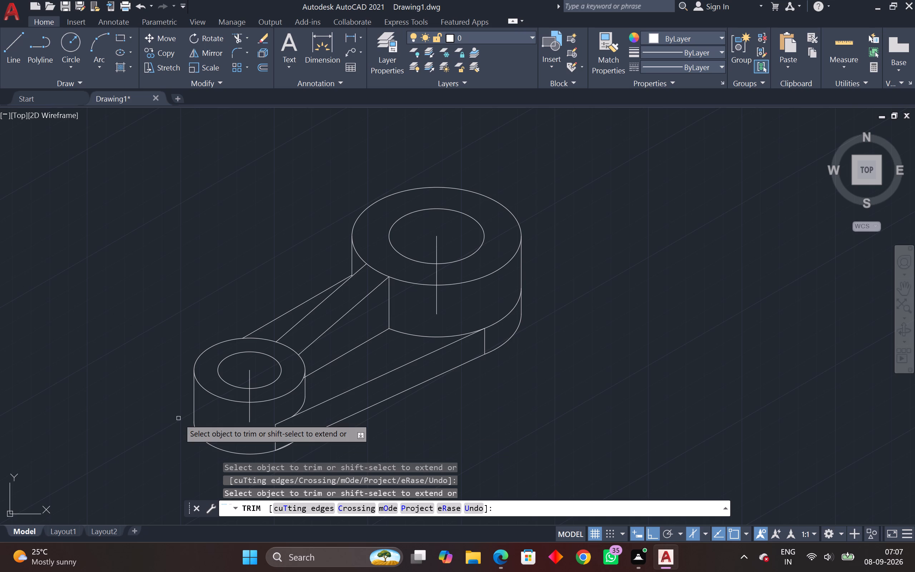
key(Escape)
key(Escape)
key(Escape)
key(Escape)
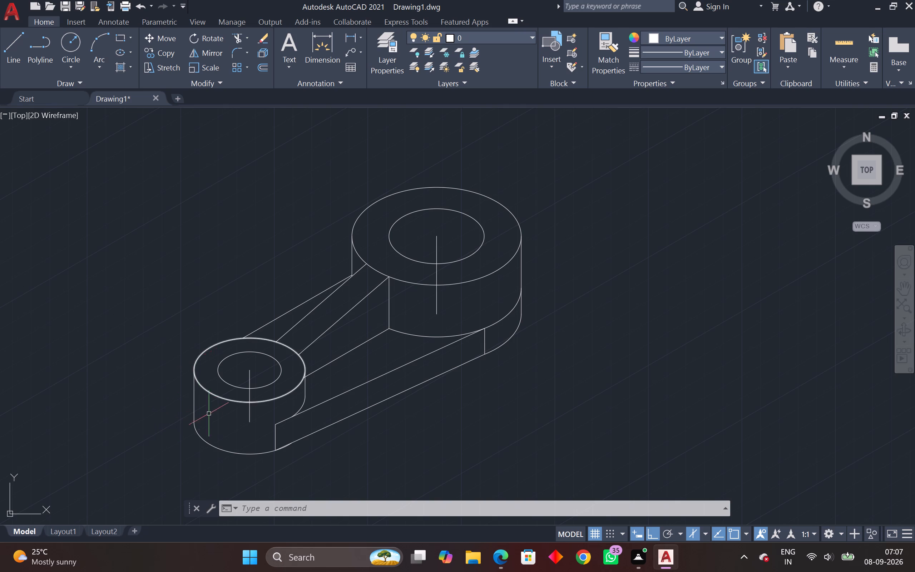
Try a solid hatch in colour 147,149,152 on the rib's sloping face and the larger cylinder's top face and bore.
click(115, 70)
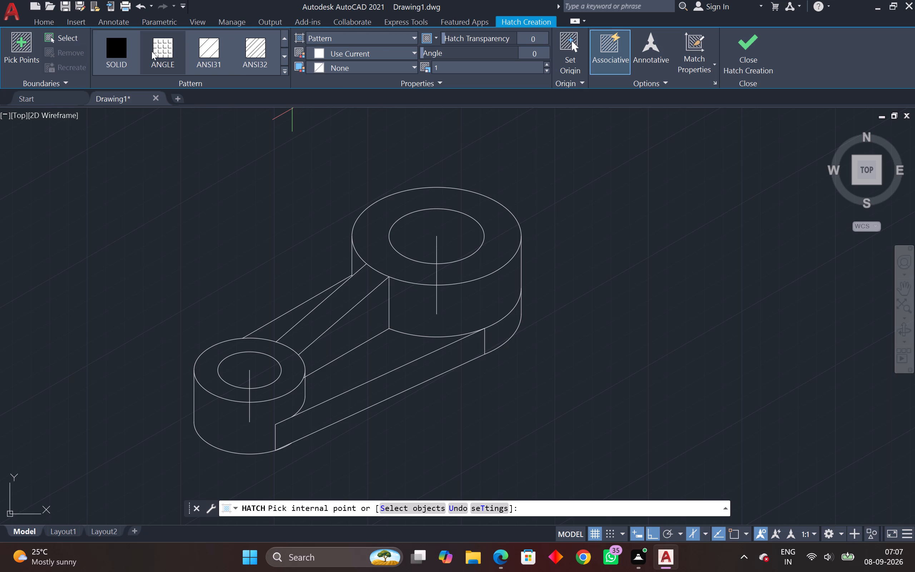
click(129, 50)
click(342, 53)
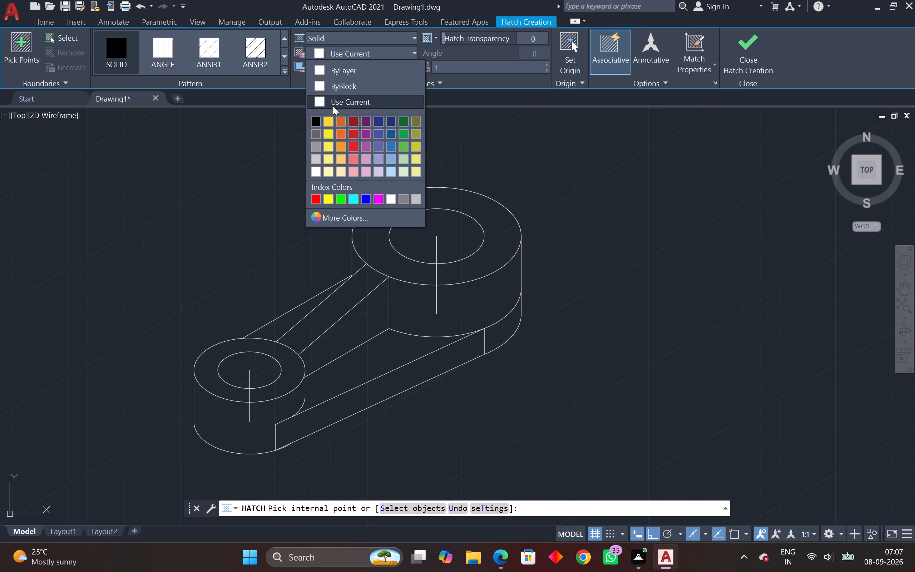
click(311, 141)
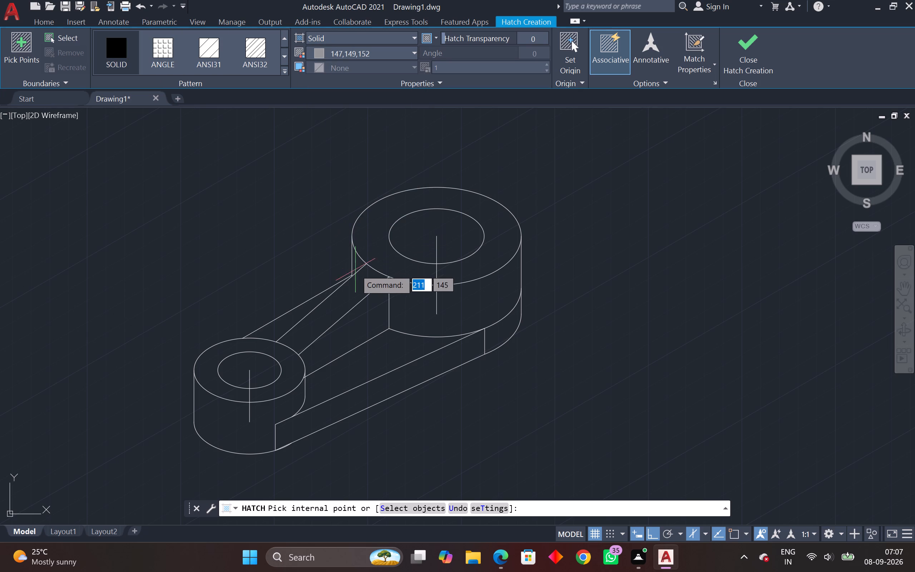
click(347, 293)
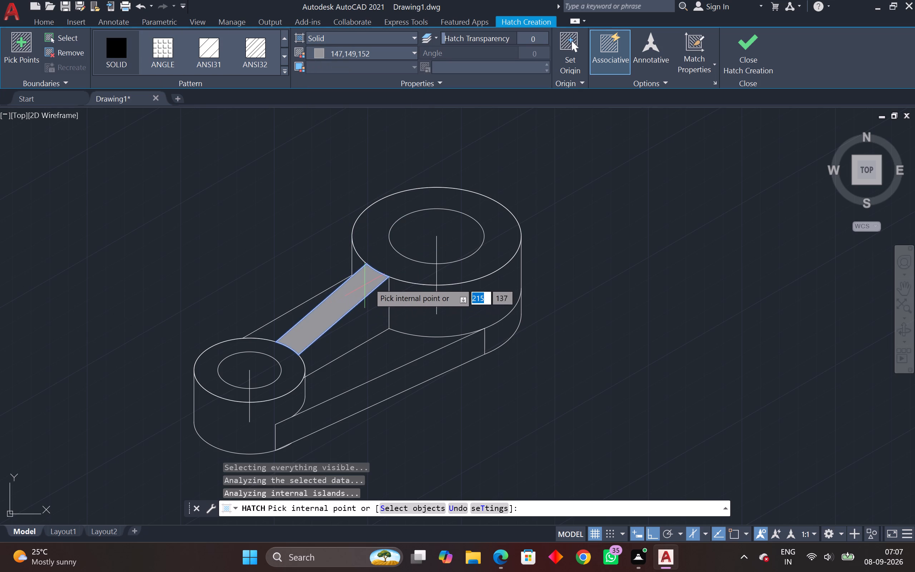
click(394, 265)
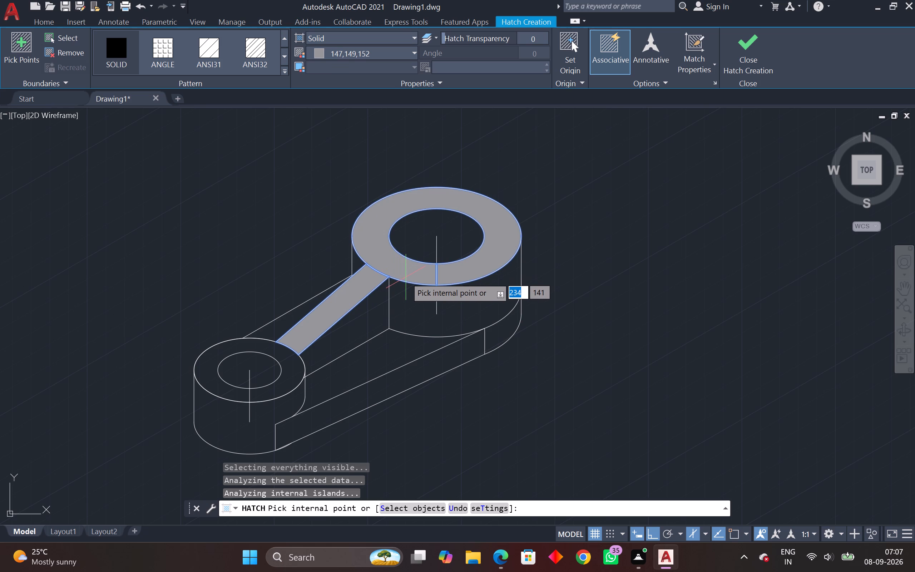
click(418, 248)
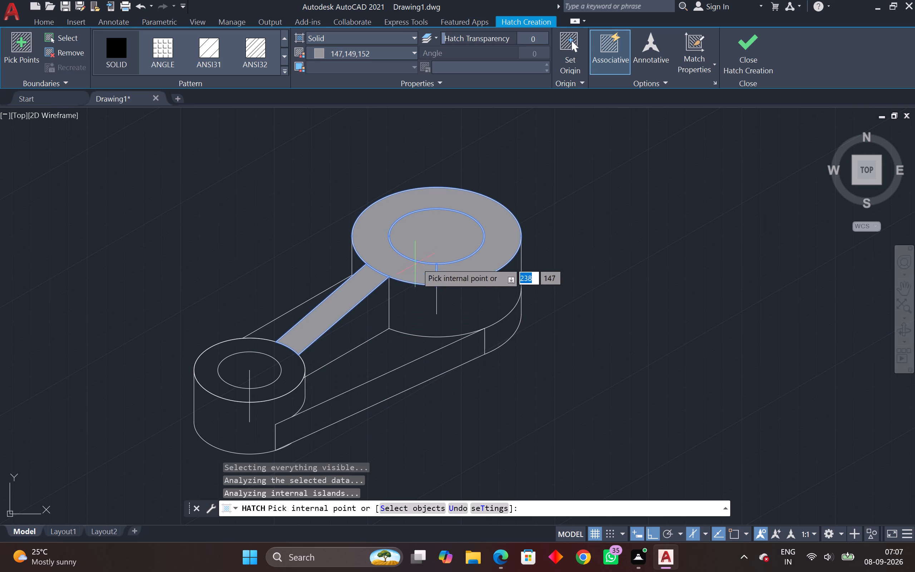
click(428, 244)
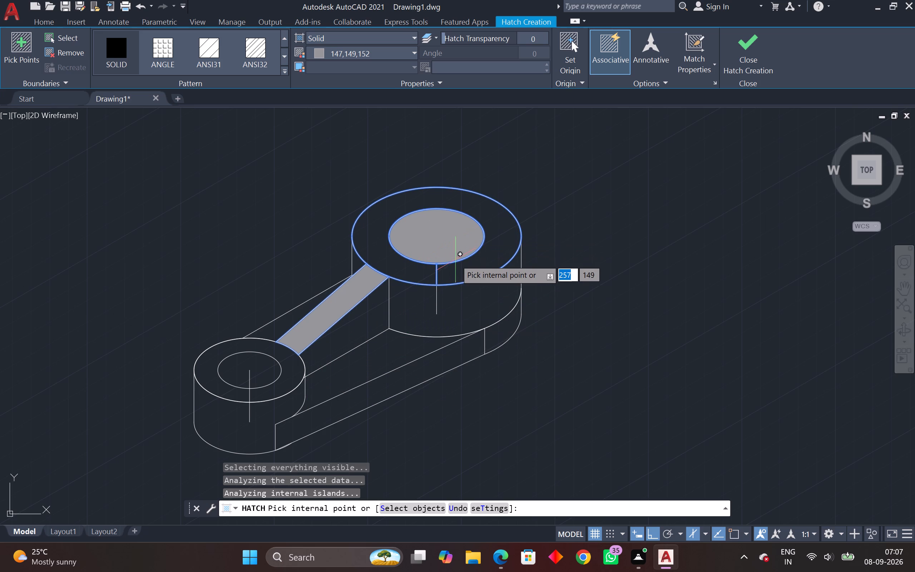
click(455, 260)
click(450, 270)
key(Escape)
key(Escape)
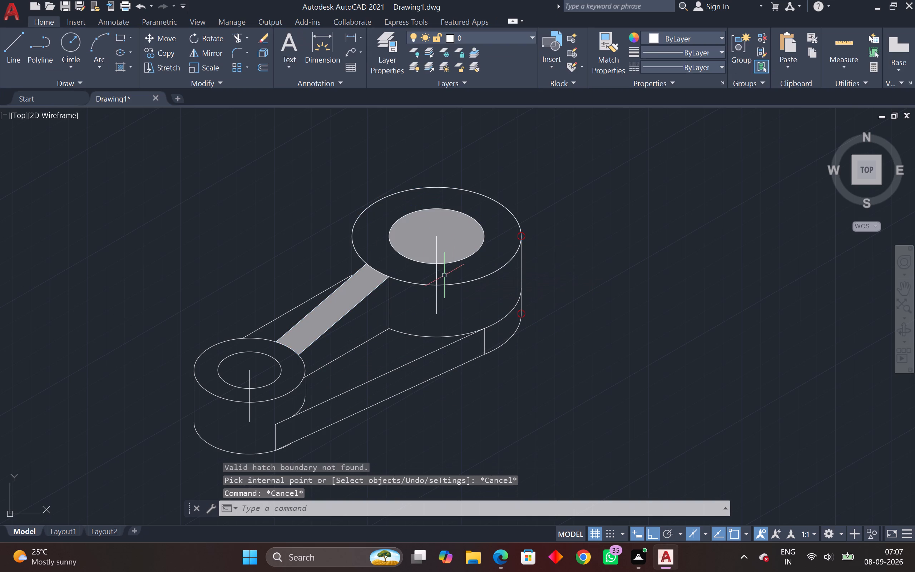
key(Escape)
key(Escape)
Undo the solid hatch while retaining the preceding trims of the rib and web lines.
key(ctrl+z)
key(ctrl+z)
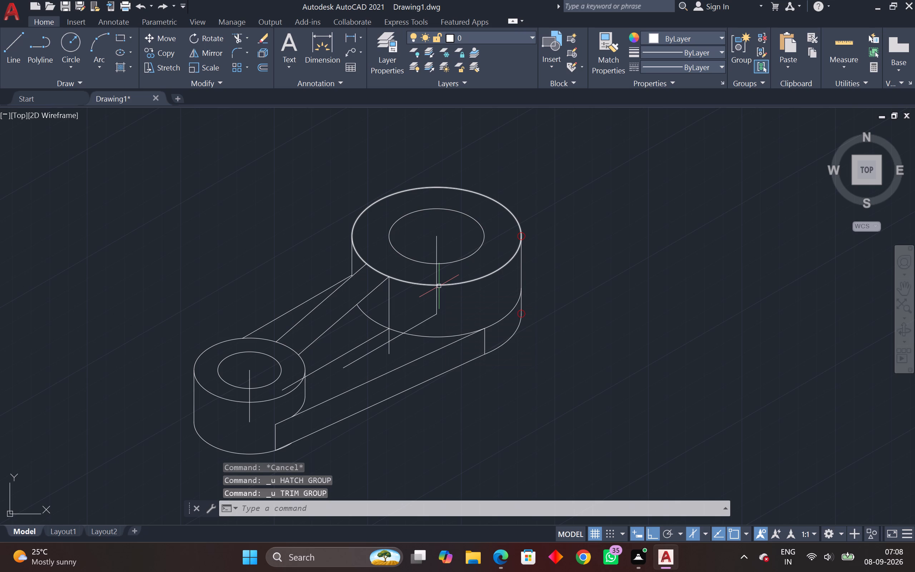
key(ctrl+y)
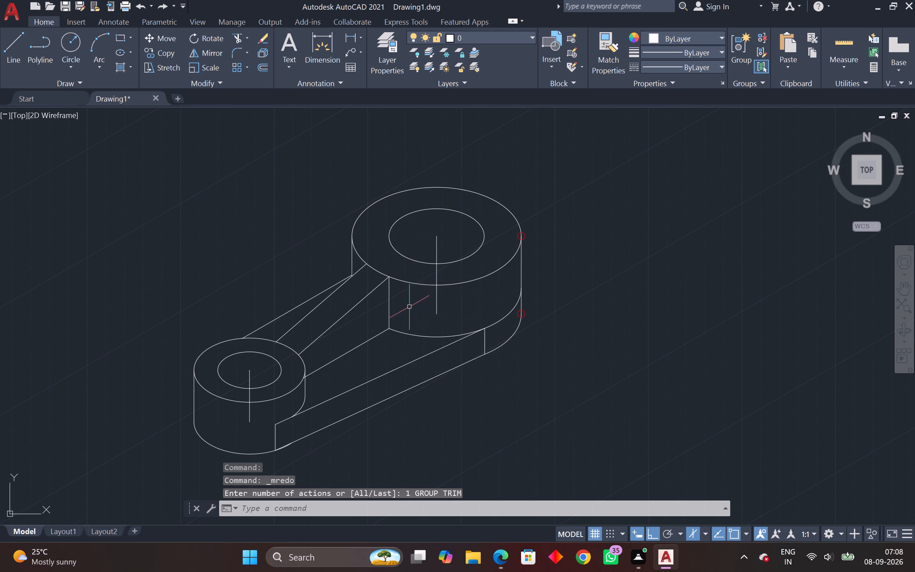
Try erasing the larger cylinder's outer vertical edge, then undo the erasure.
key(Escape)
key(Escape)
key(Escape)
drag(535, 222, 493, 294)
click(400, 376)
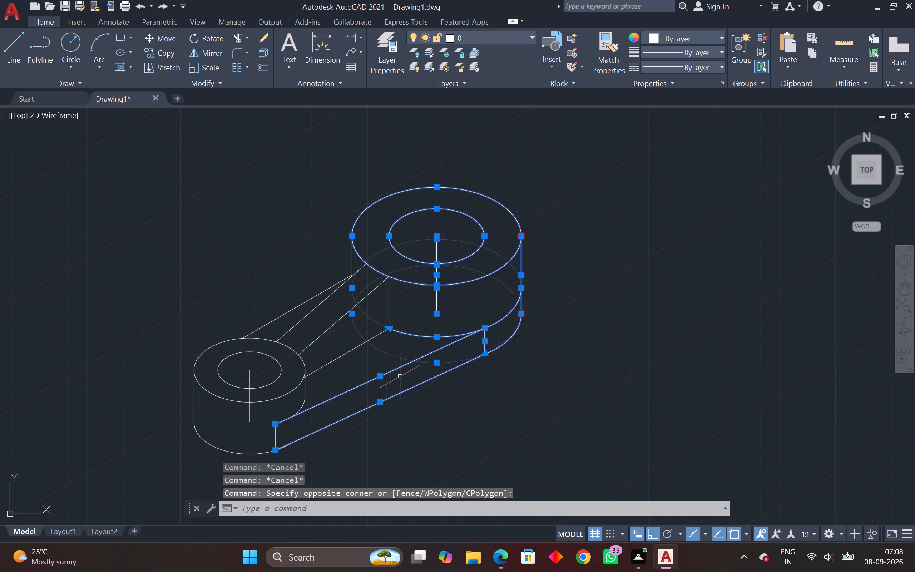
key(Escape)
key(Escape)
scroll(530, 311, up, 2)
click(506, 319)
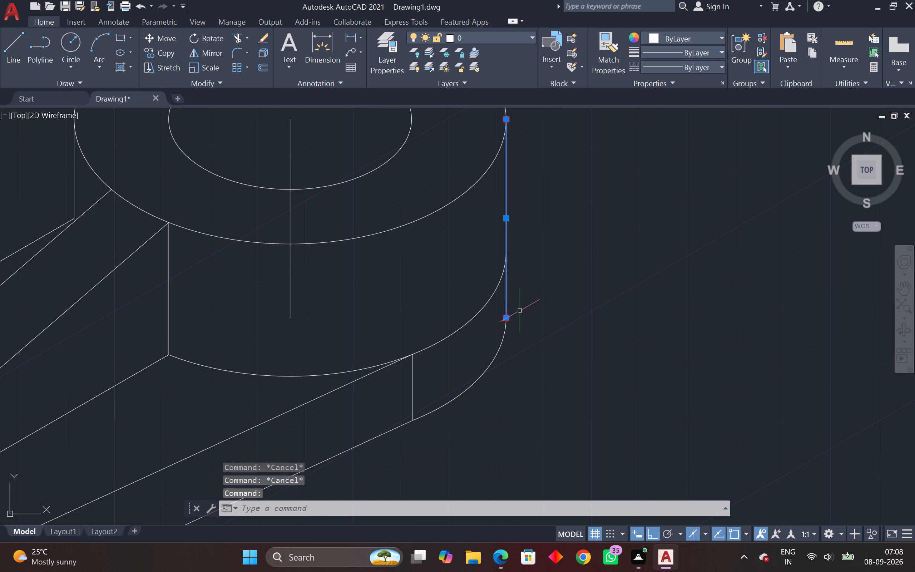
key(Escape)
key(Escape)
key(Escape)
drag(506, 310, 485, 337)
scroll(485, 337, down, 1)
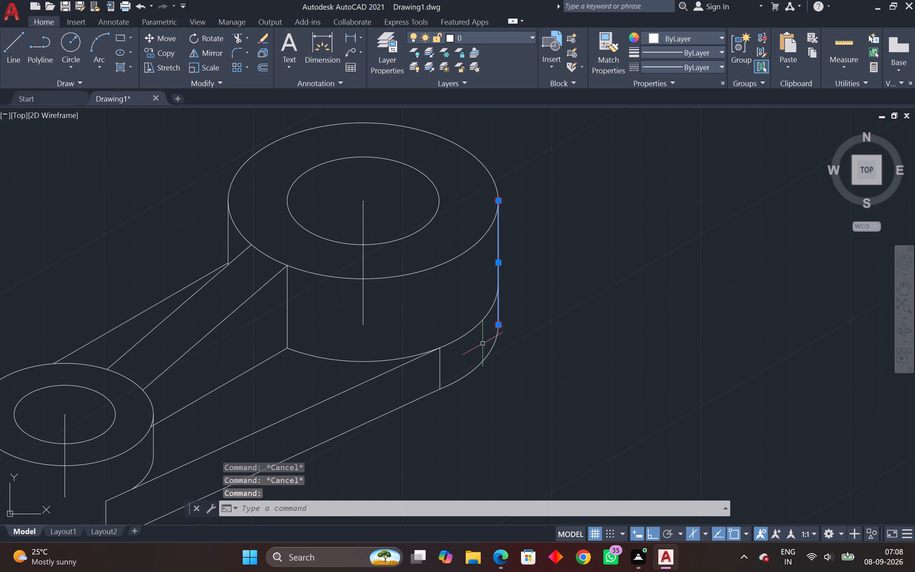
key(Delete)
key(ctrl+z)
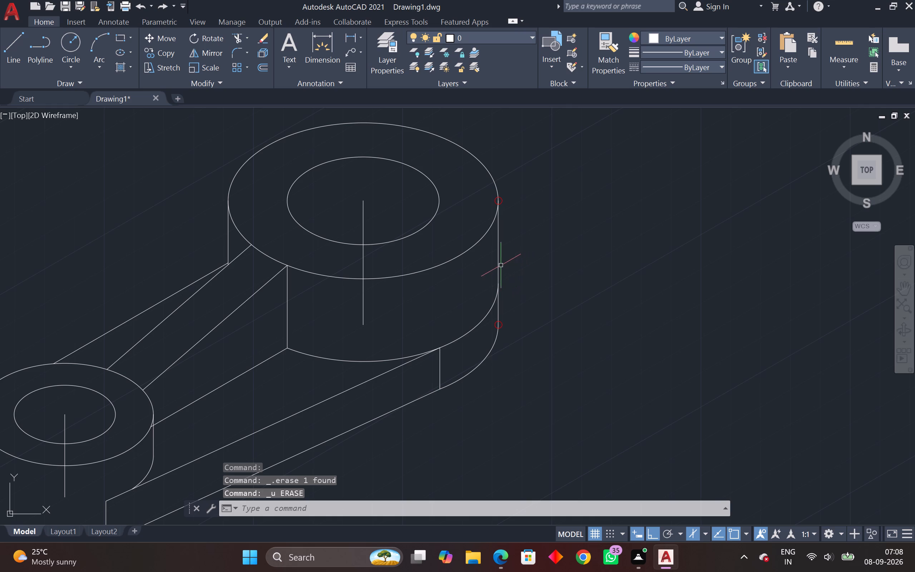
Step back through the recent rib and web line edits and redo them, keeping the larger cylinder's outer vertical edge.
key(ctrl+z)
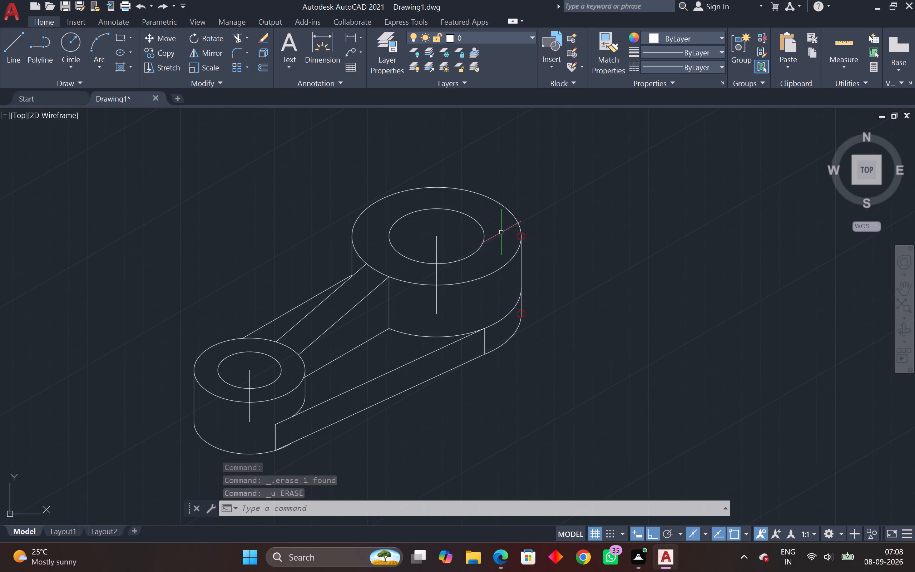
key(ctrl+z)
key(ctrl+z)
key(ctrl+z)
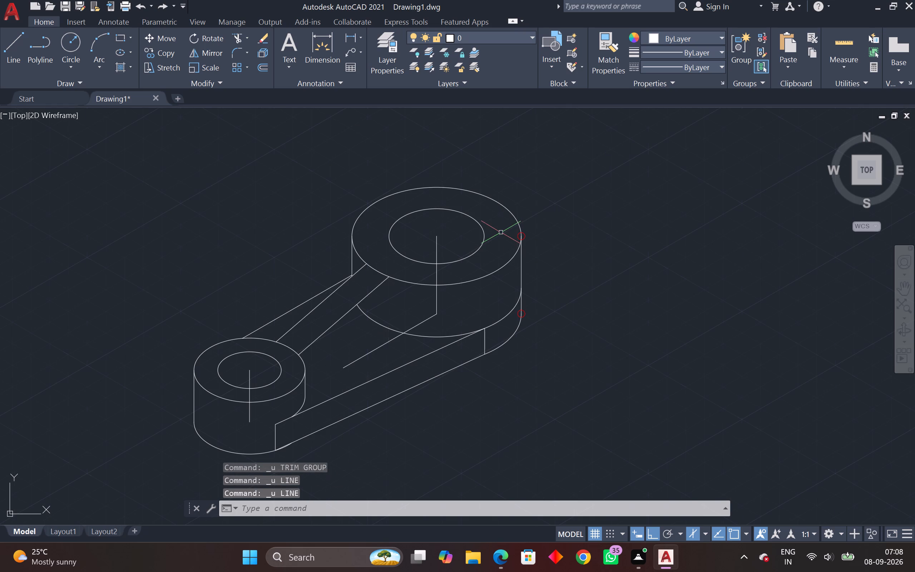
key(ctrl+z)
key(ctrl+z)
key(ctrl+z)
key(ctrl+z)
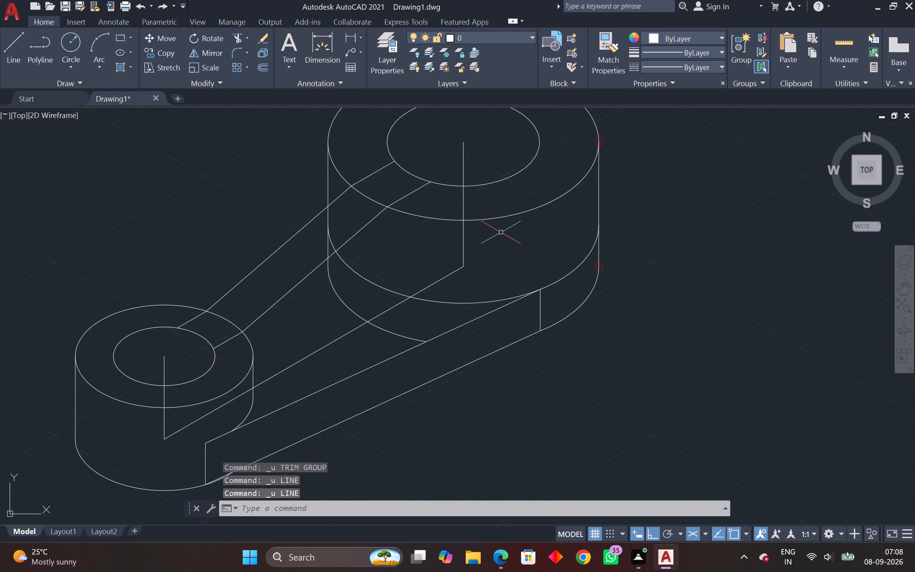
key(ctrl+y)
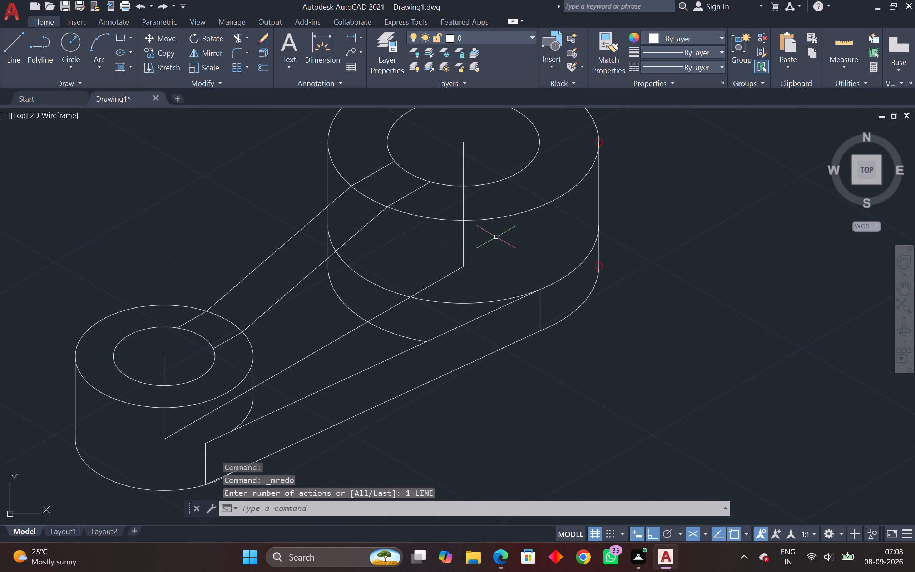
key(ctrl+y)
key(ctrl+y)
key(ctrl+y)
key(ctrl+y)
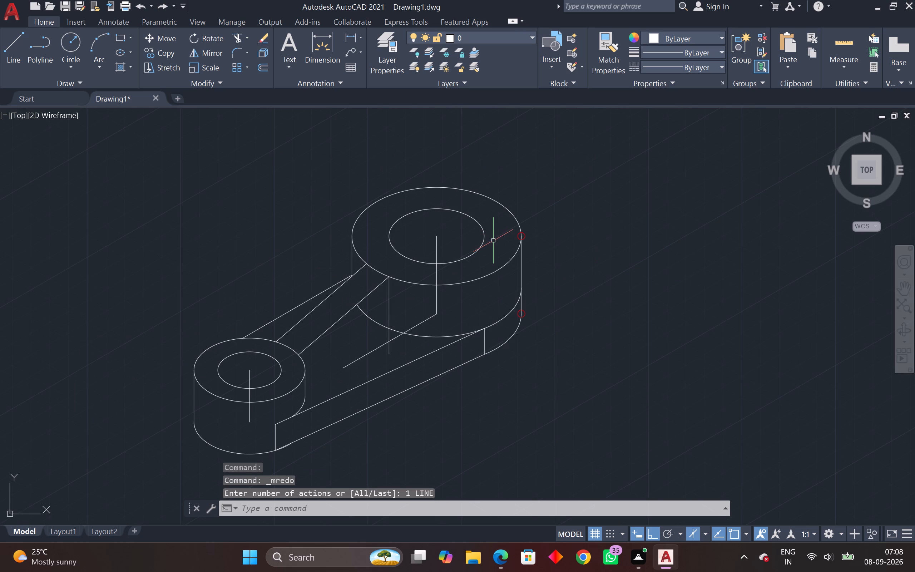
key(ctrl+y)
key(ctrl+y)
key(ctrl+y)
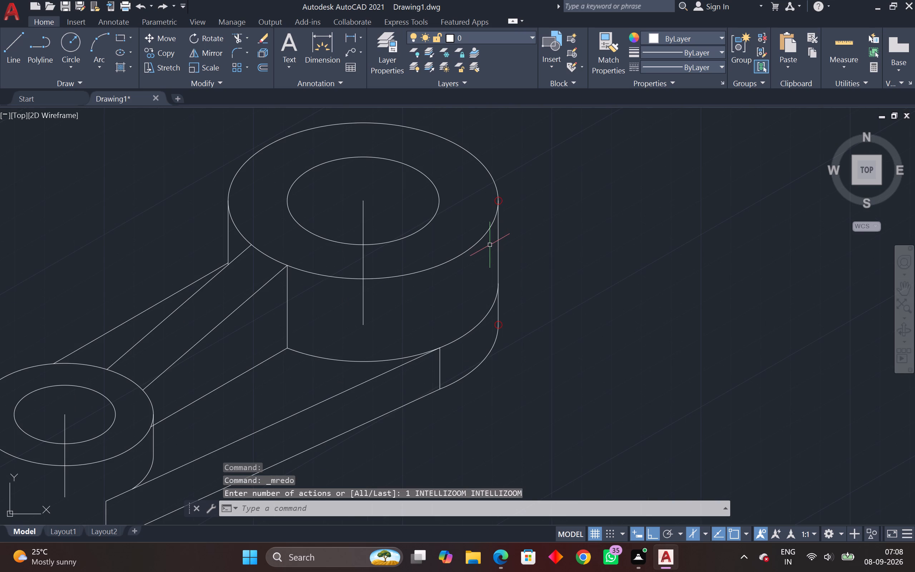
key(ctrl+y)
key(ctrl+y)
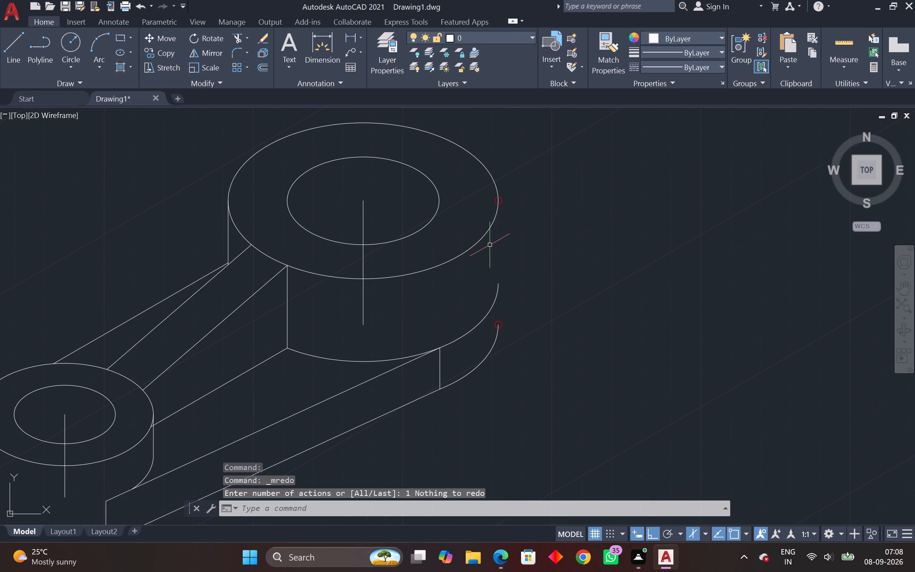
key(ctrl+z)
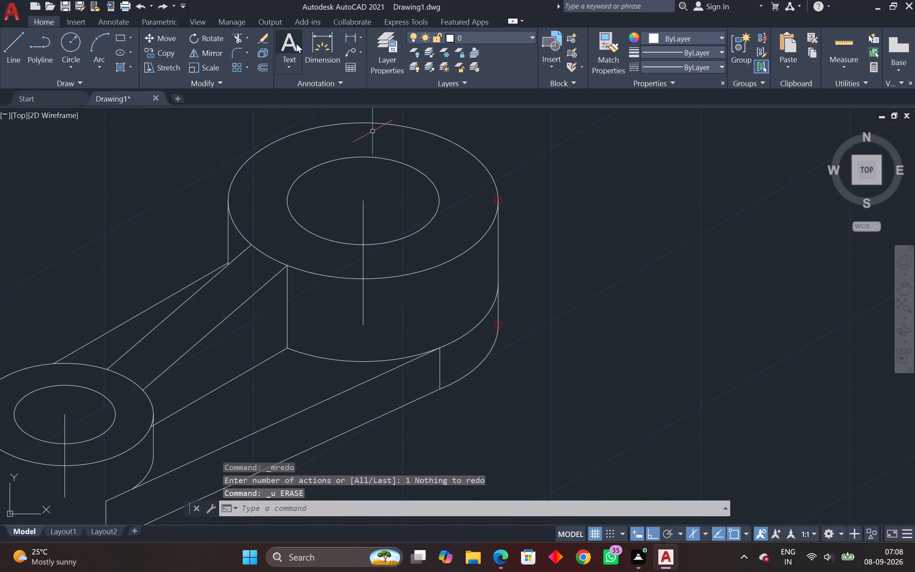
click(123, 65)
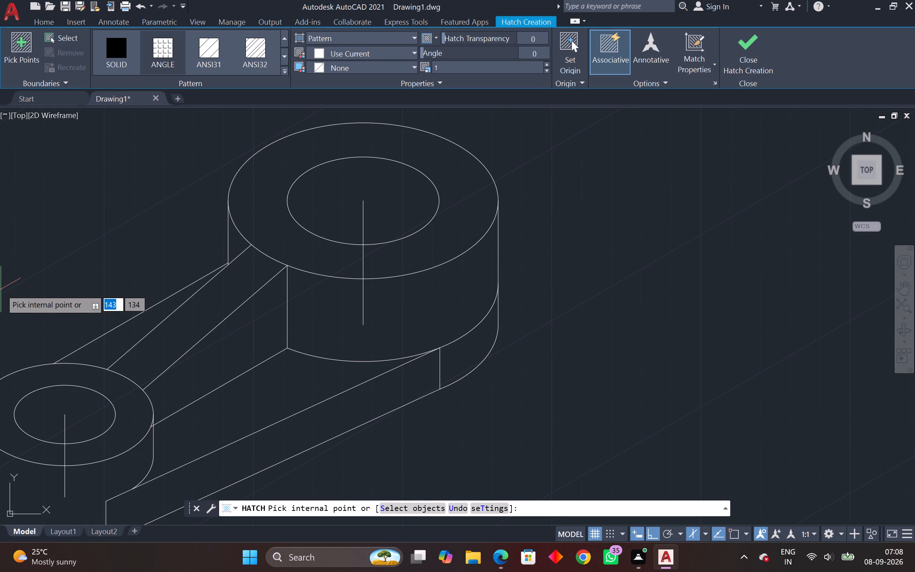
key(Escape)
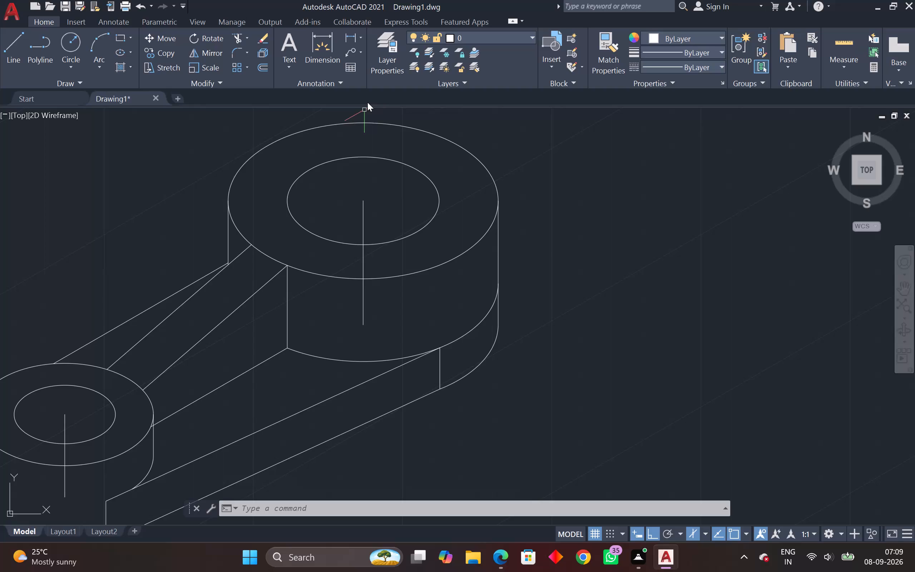
Erase the vertical axis lines at the centres of the larger and smaller cylinders.
drag(378, 198, 366, 208)
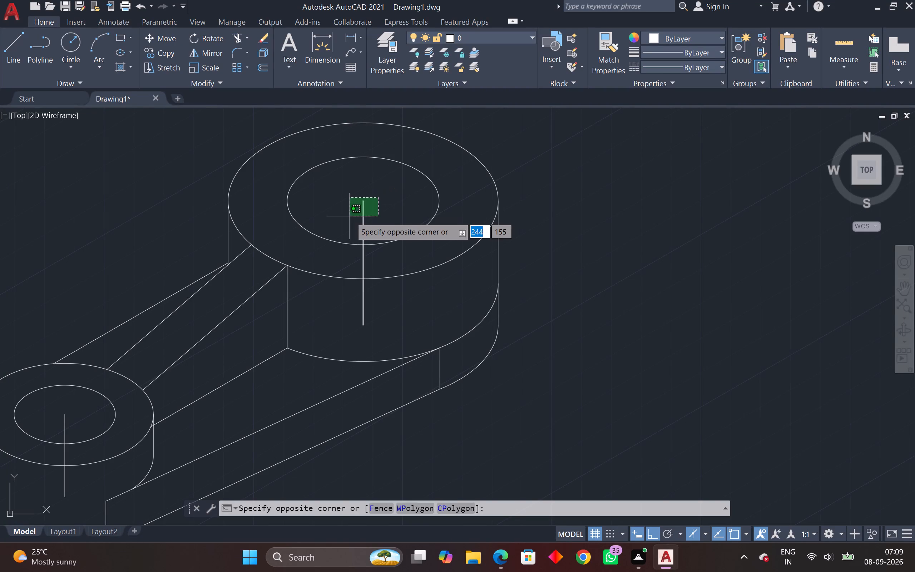
click(350, 216)
key(Delete)
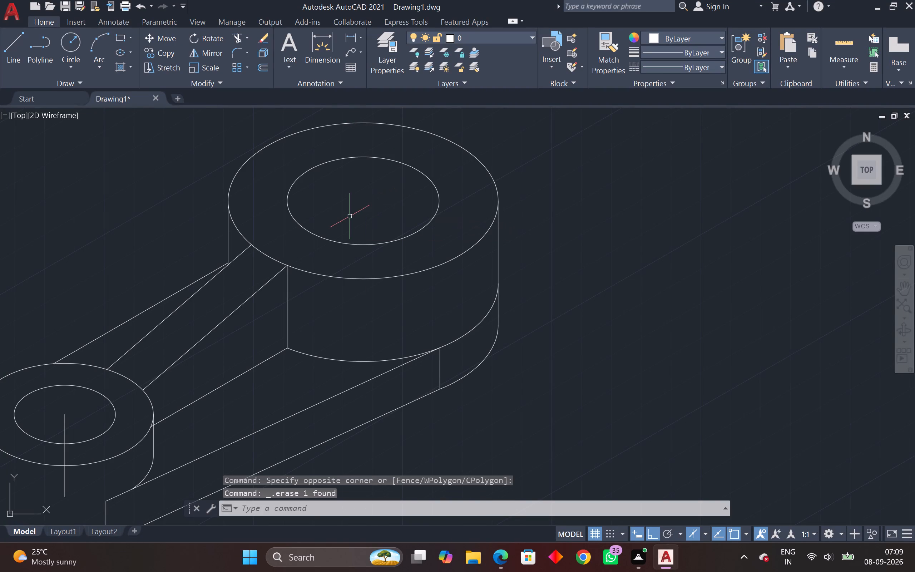
scroll(152, 199, down, 1)
middle_drag(172, 194, 261, 171)
click(188, 320)
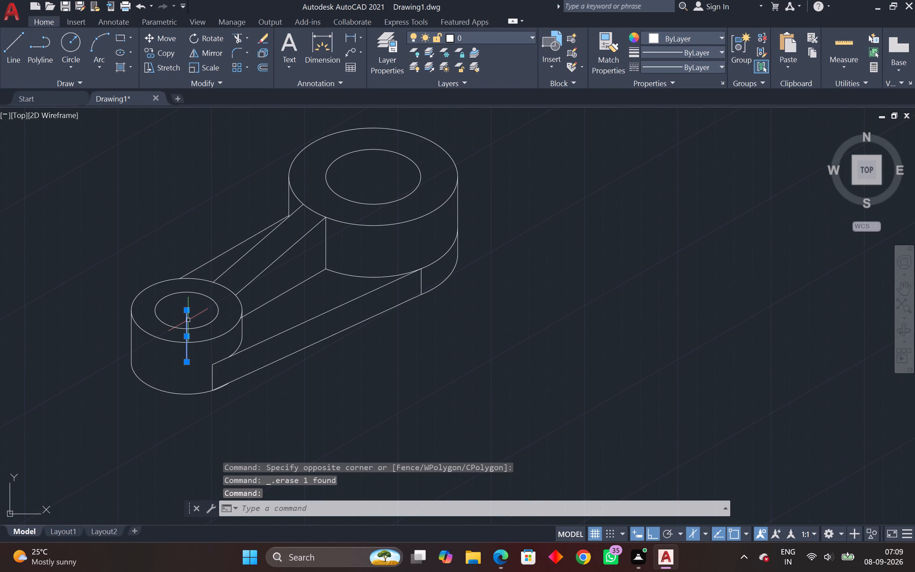
key(Delete)
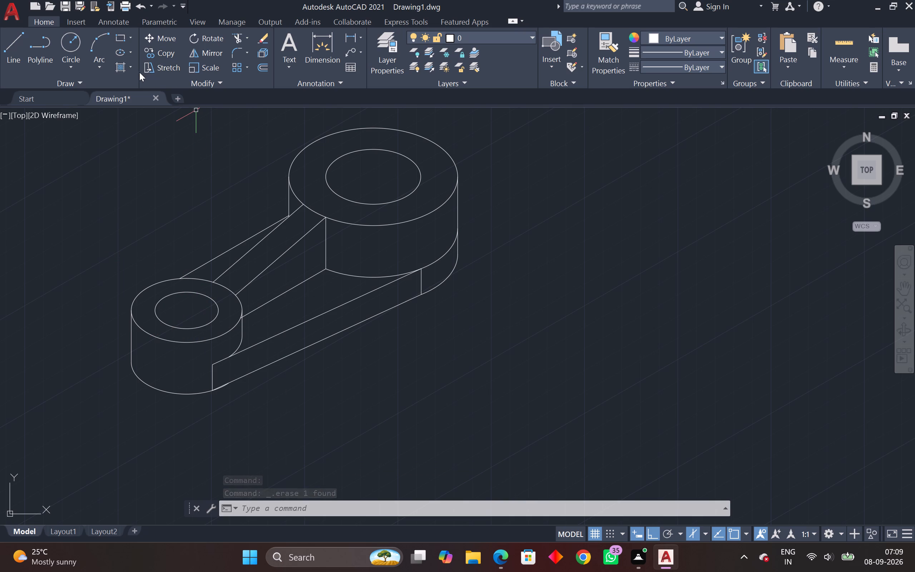
Apply a solid hatch in colour 99,100,102 to the larger cylinder's top ring and outer side and the rib's side and sloping faces.
click(122, 73)
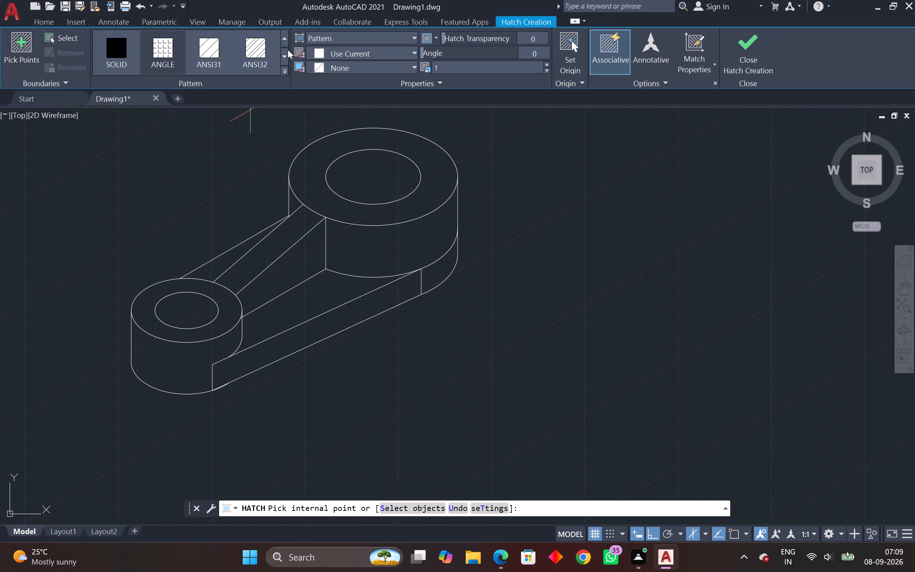
click(109, 43)
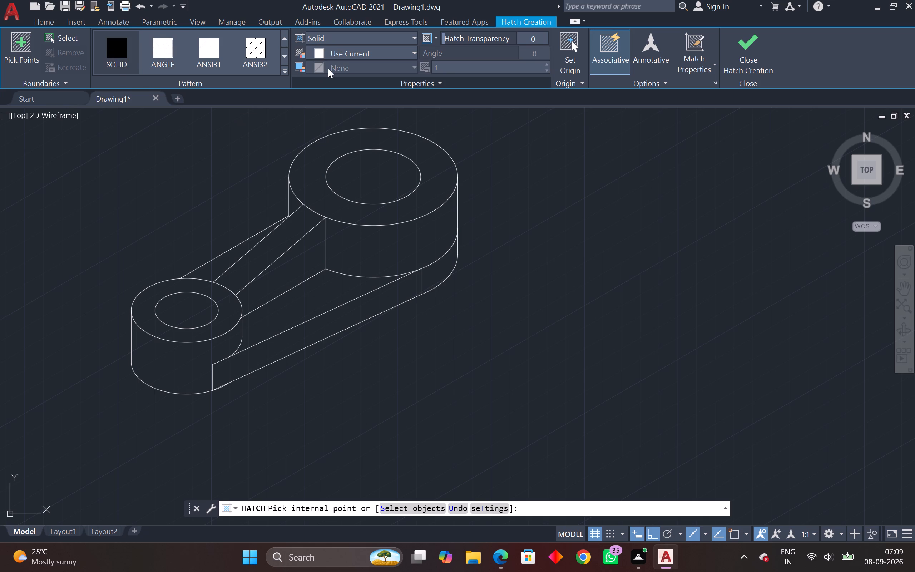
click(342, 57)
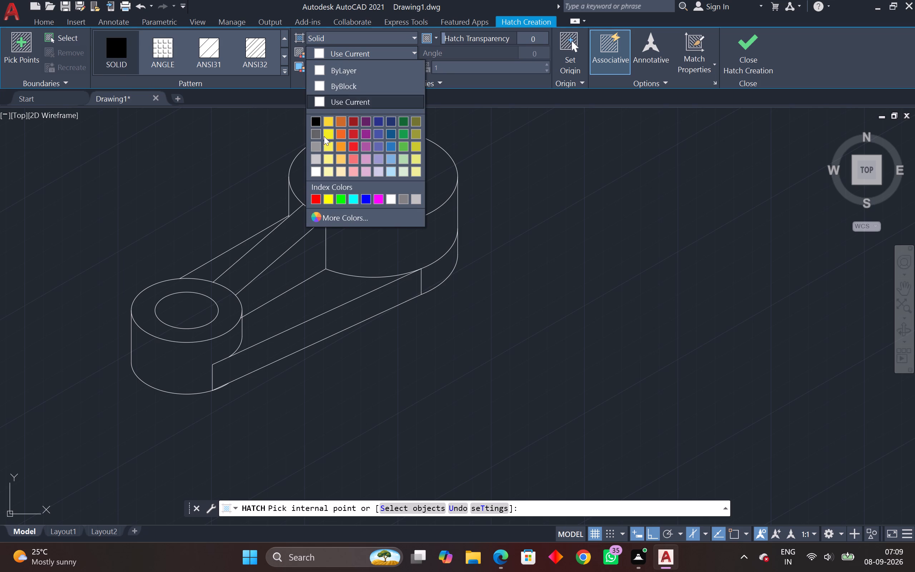
click(311, 136)
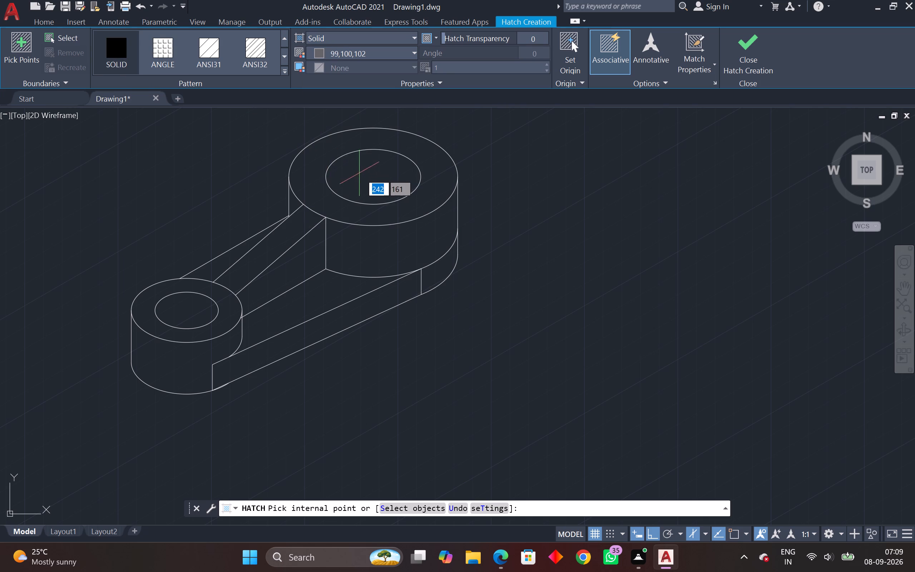
click(357, 209)
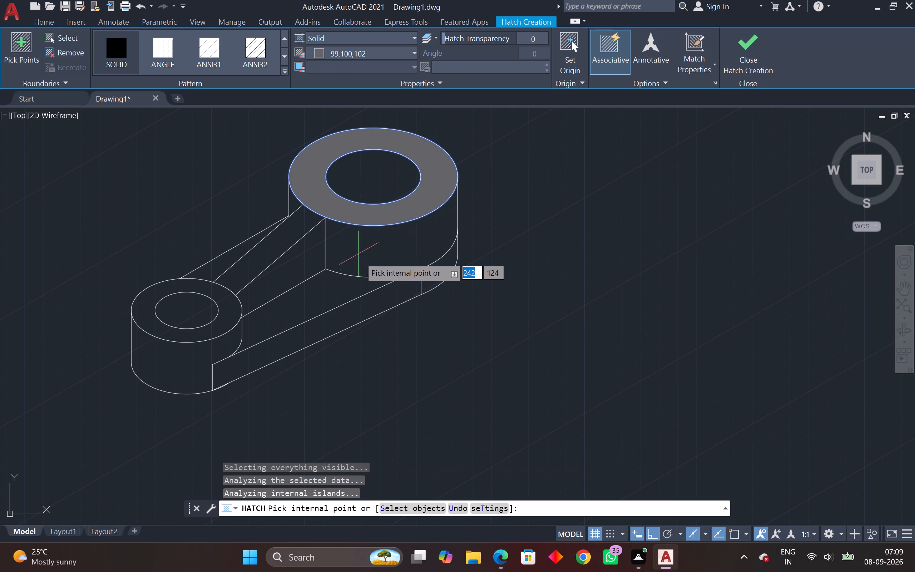
click(366, 261)
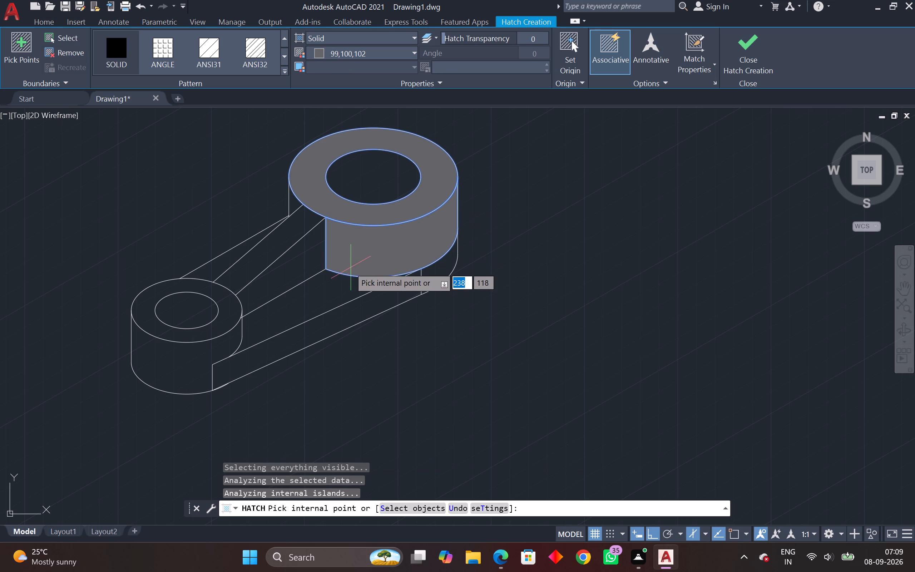
click(302, 272)
click(282, 250)
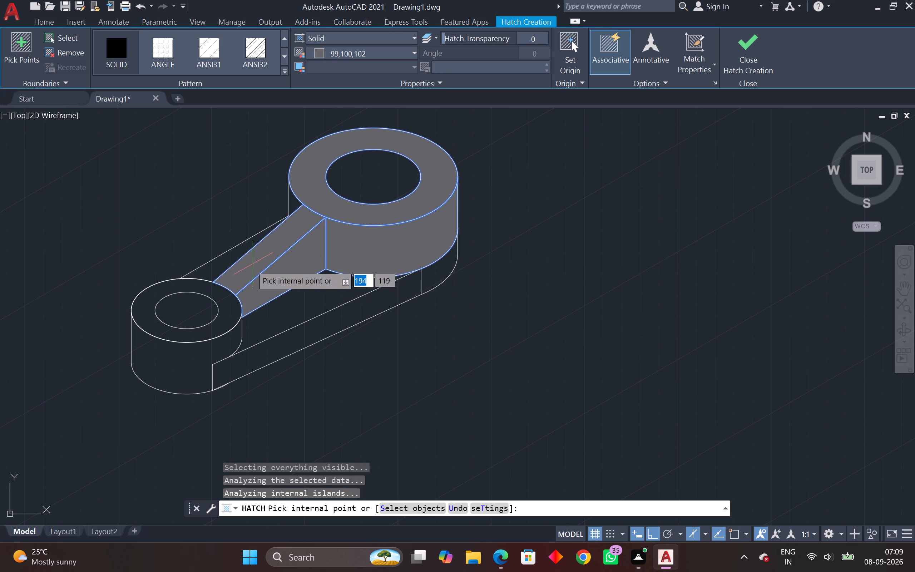
Extend the solid hatch to the smaller cylinder's top ring and side, the area behind the rib, and the web's top and front faces.
click(229, 304)
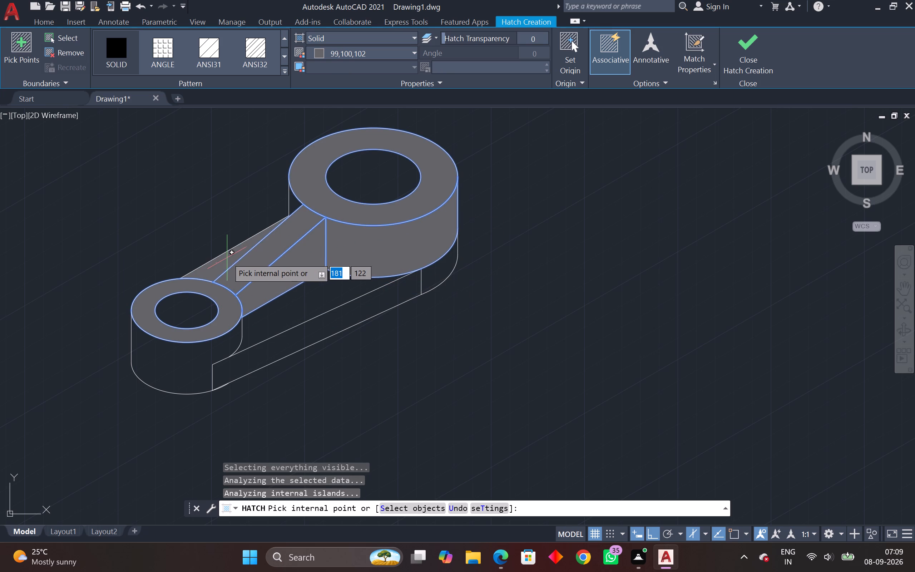
click(227, 258)
click(180, 366)
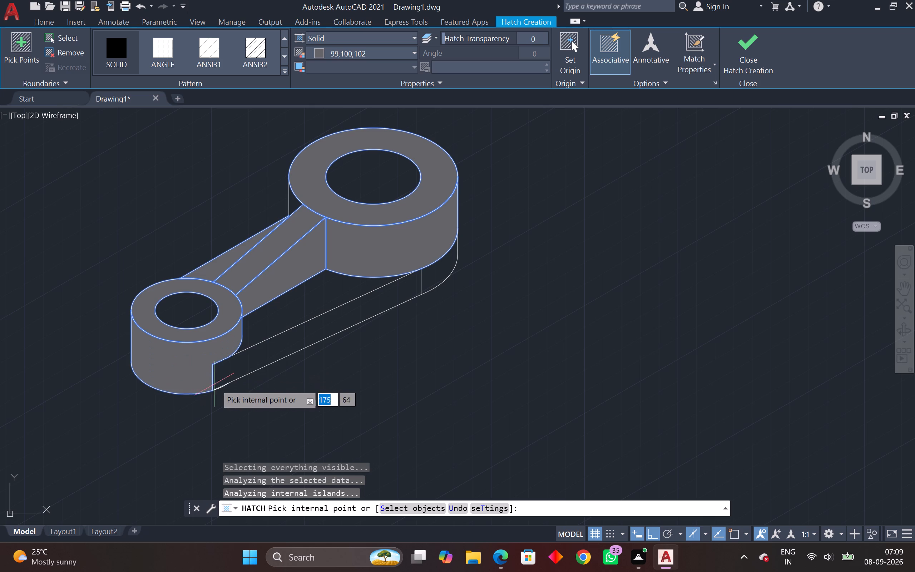
click(285, 326)
click(289, 343)
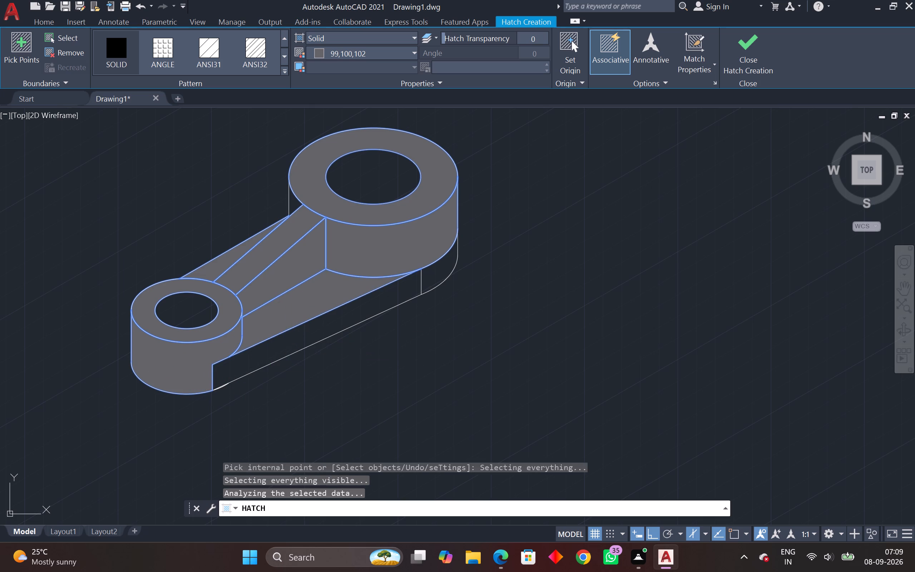
Hatch the curved web end beneath the larger cylinder with the same solid fill in colour 99,100,102.
click(442, 271)
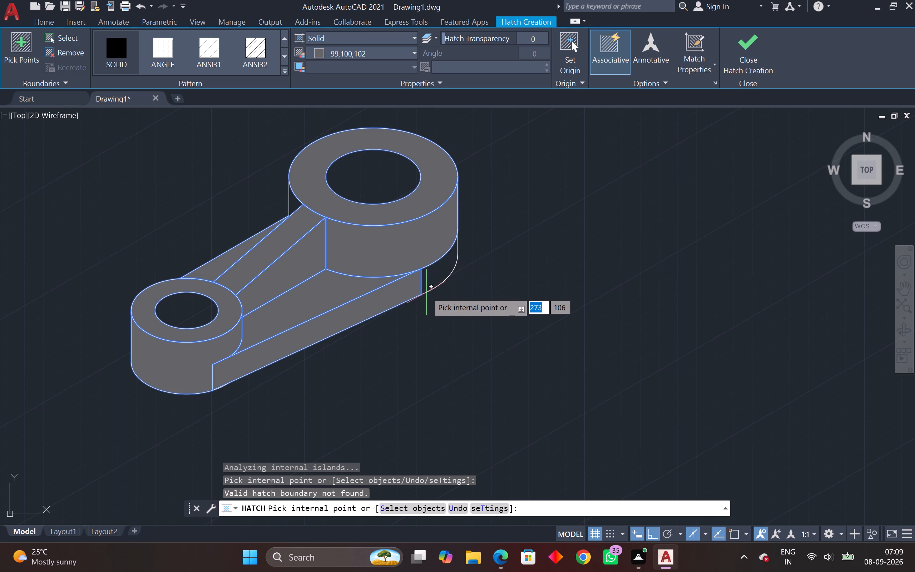
click(435, 279)
click(435, 279)
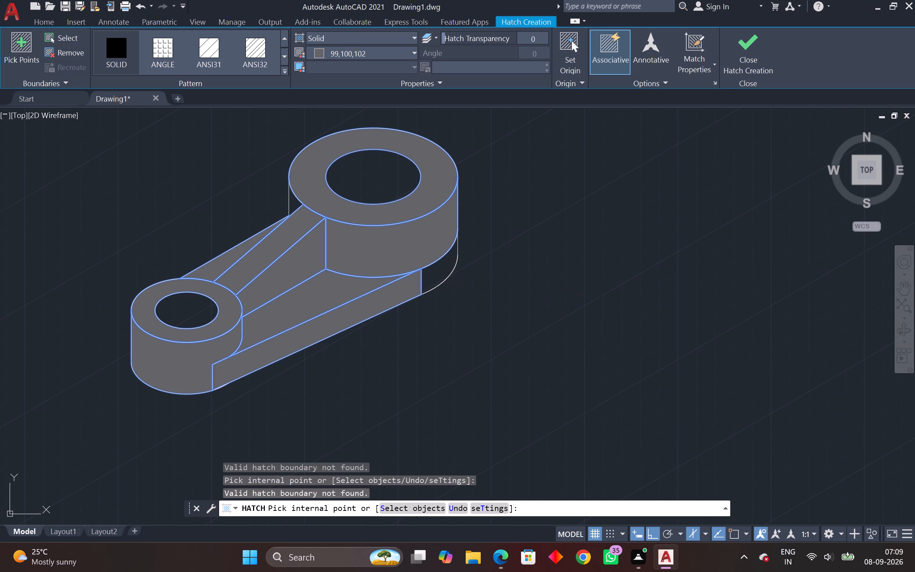
click(436, 270)
double_click(436, 270)
key(Escape)
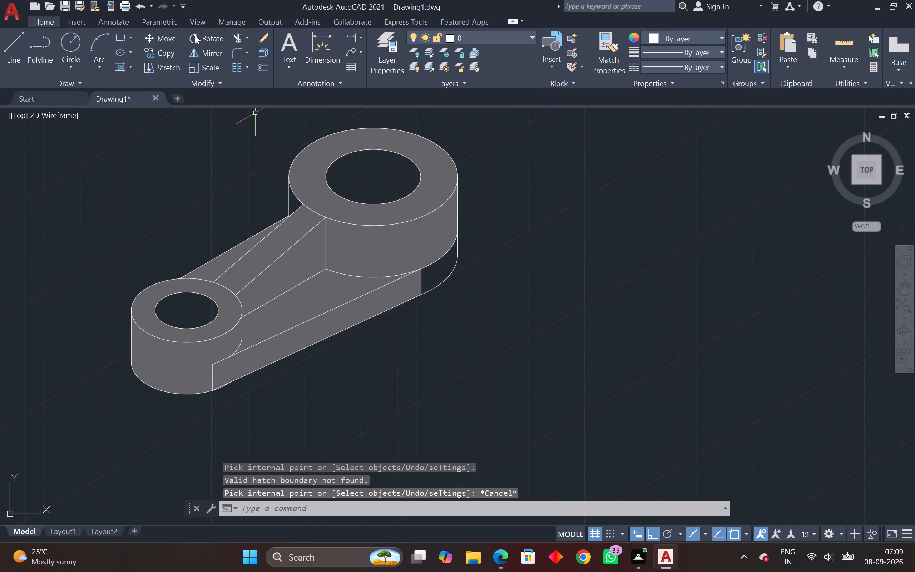
click(123, 64)
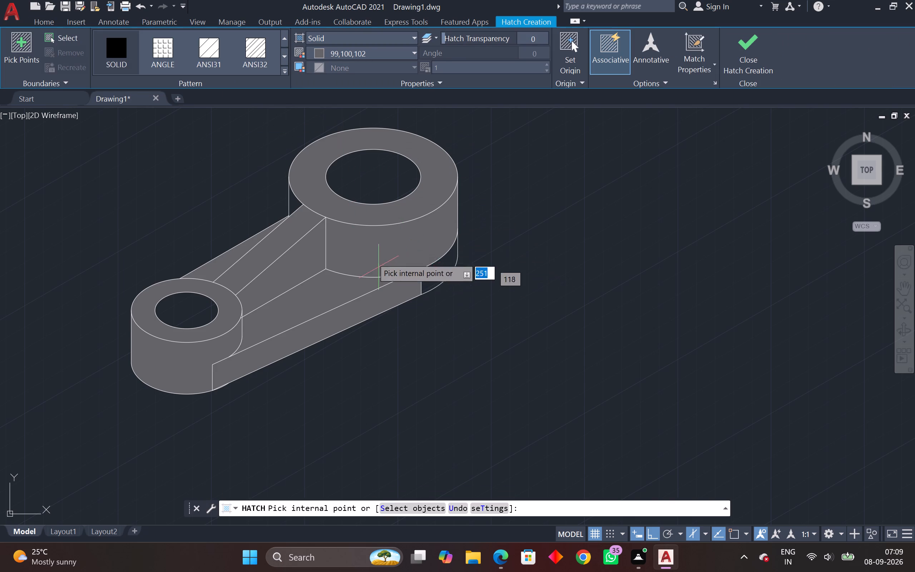
click(436, 274)
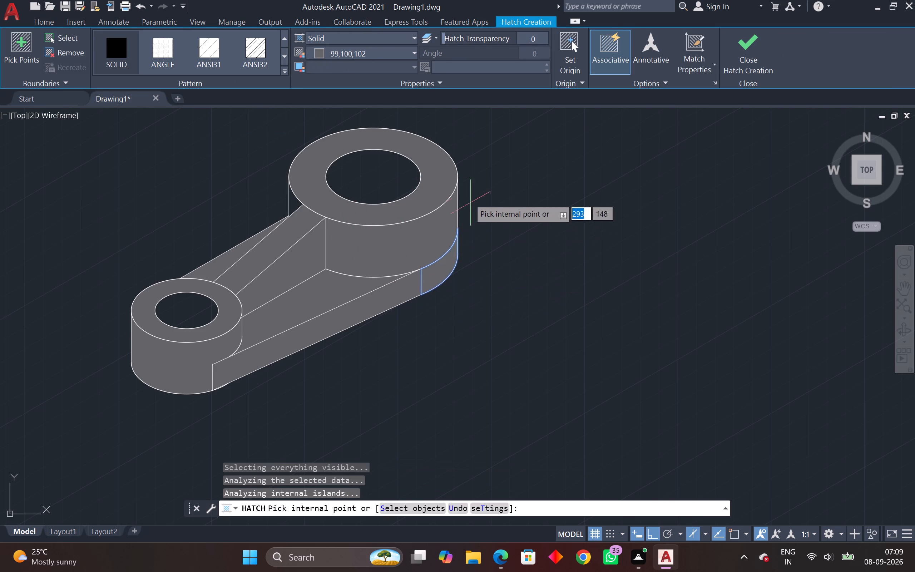
key(Escape)
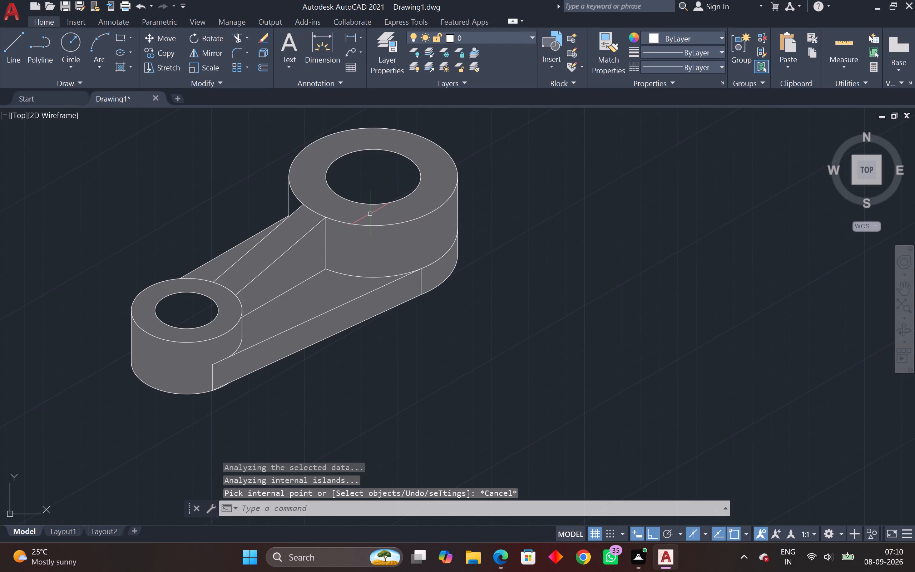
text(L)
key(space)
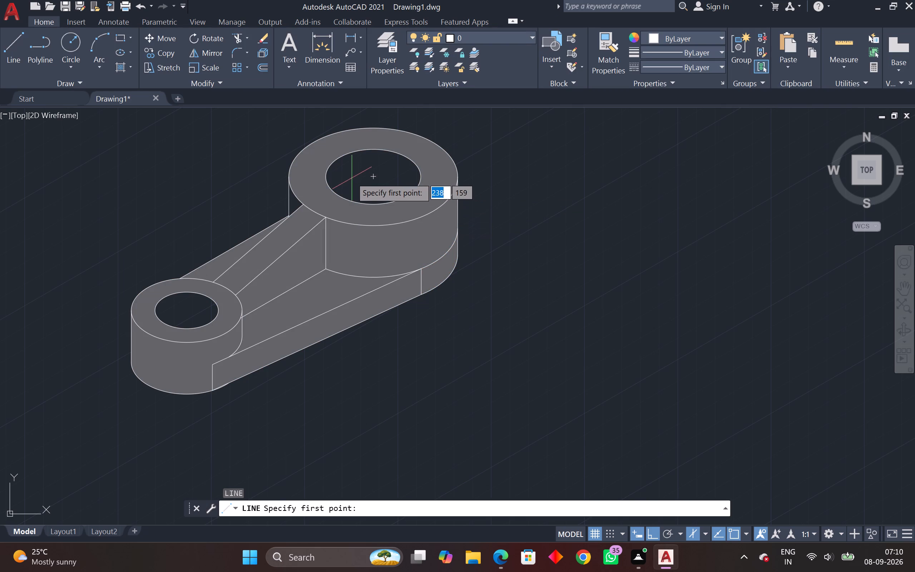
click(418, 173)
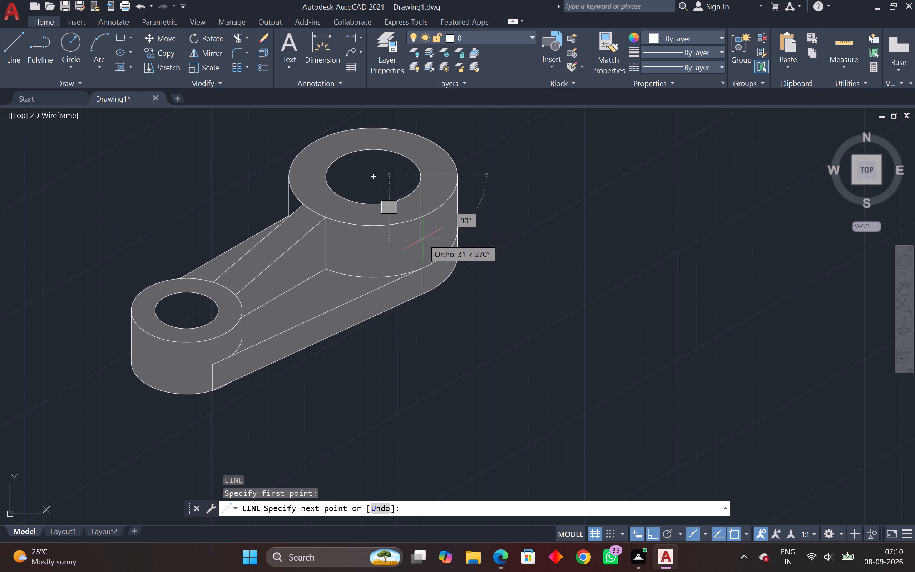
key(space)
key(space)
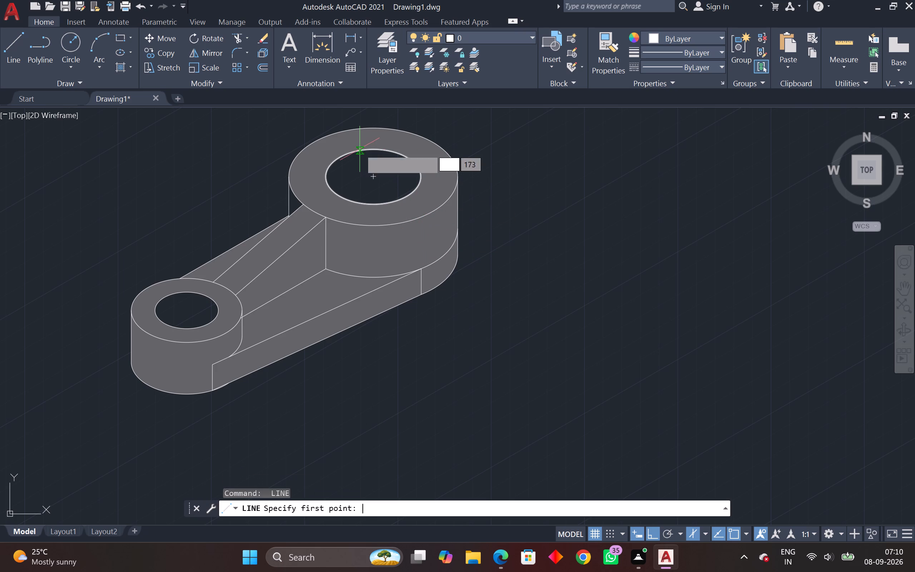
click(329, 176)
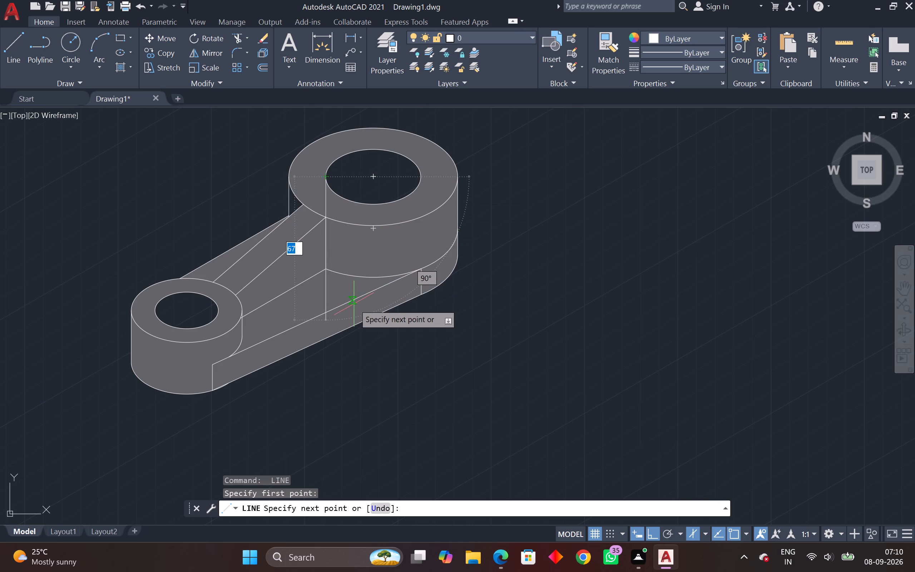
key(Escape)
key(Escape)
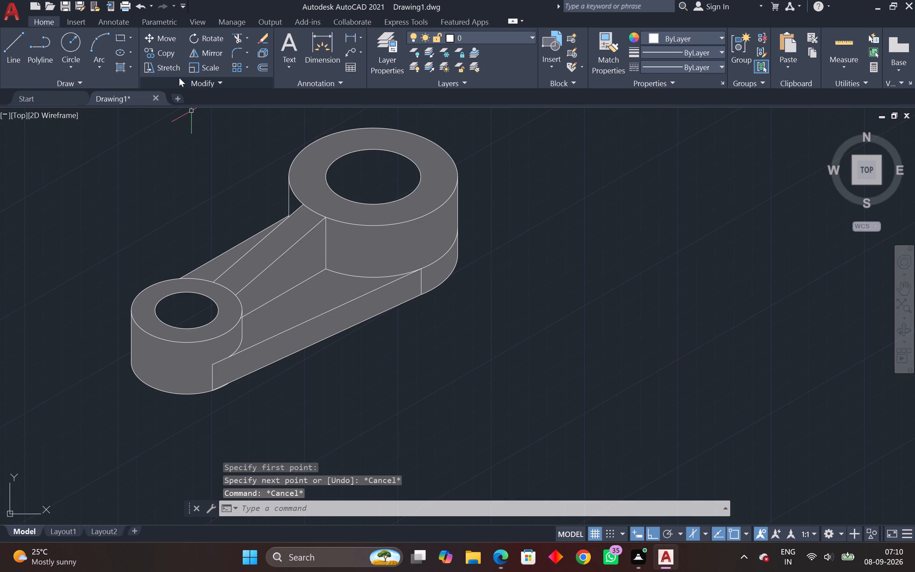
Fill the remaining unshaded sliver of the larger cylinder's outer side, above the rib, with solid hatch in colour 99,100,102.
click(122, 66)
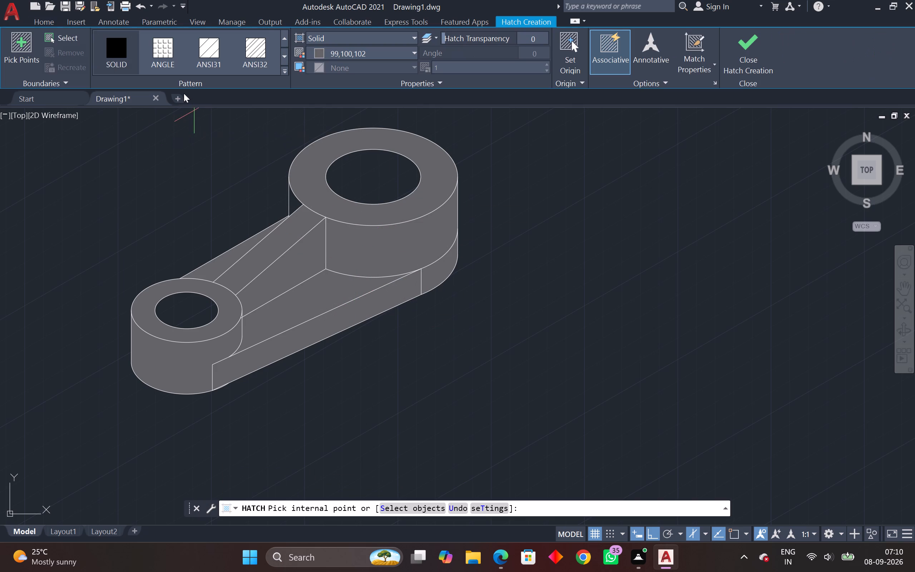
click(107, 58)
click(294, 204)
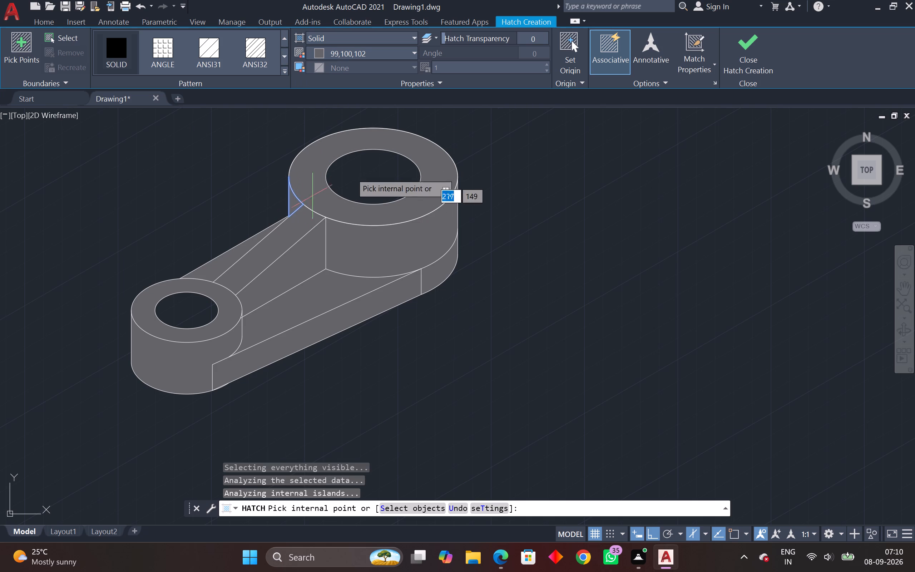
key(Escape)
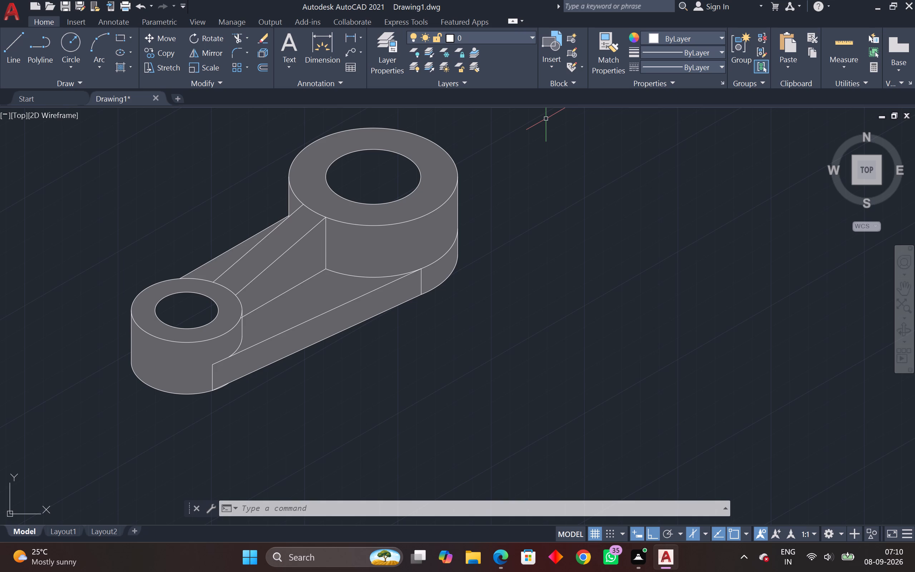
key(Escape)
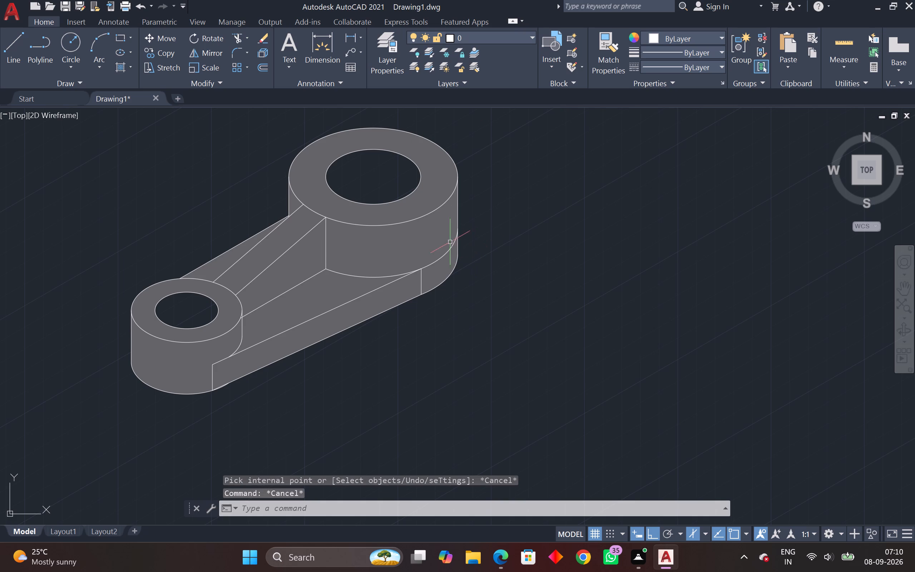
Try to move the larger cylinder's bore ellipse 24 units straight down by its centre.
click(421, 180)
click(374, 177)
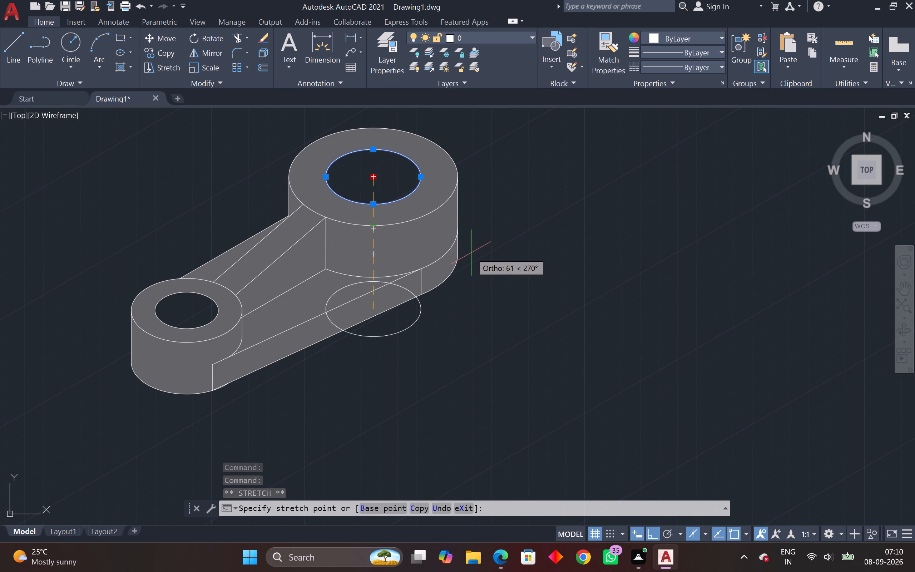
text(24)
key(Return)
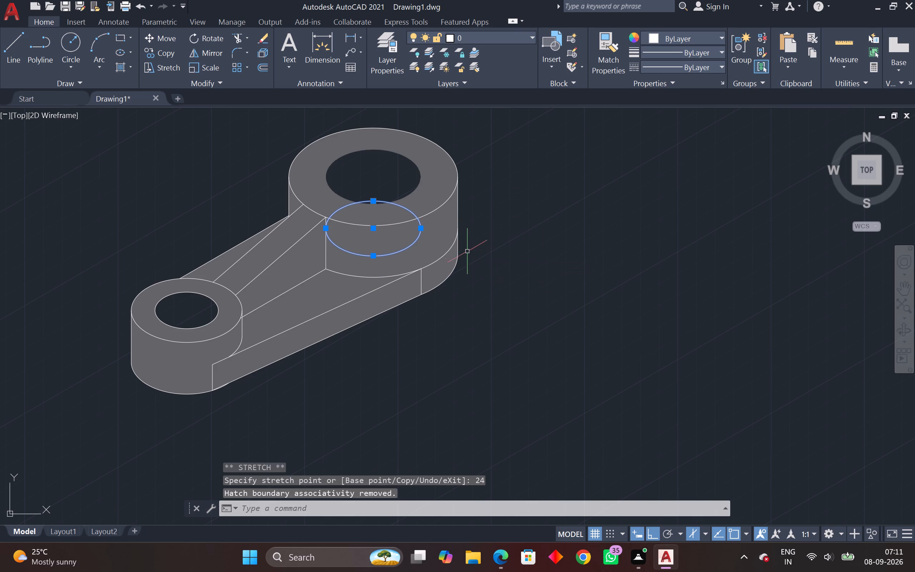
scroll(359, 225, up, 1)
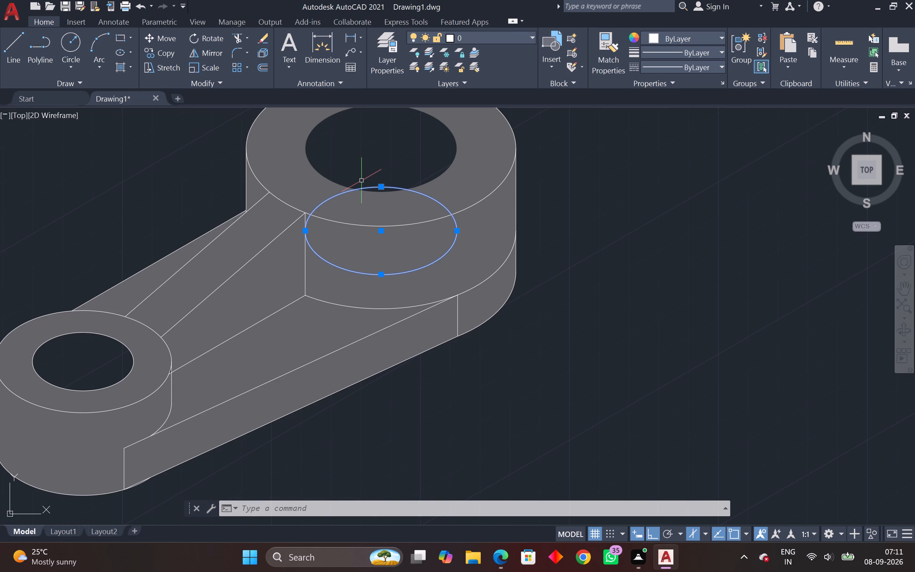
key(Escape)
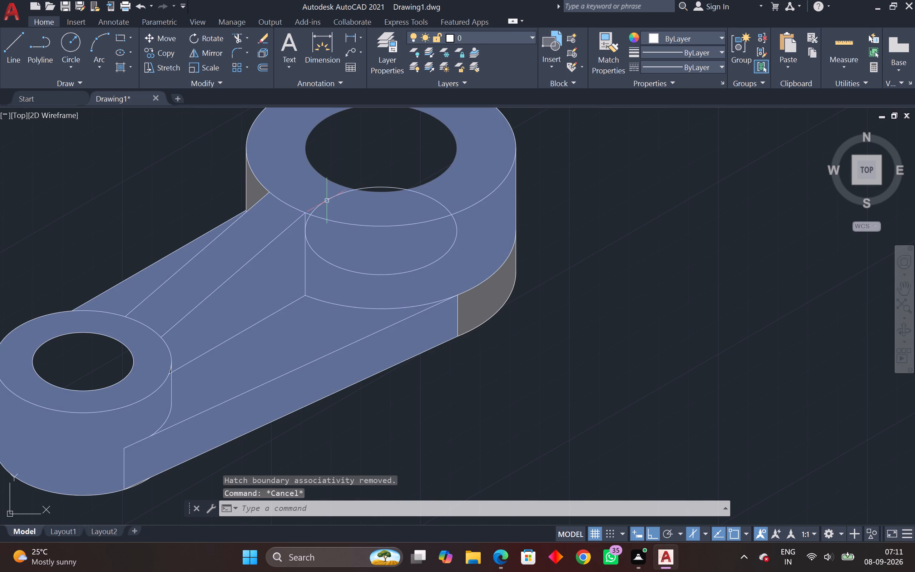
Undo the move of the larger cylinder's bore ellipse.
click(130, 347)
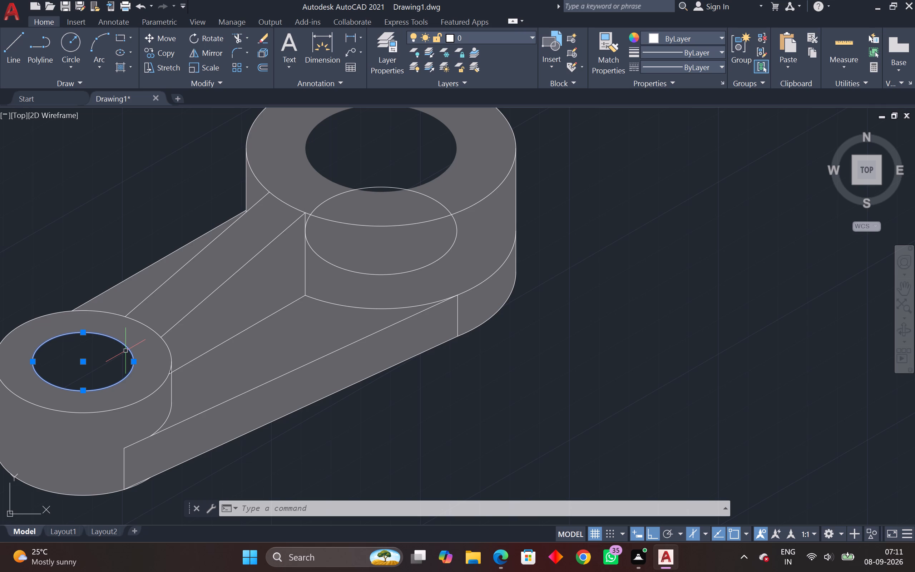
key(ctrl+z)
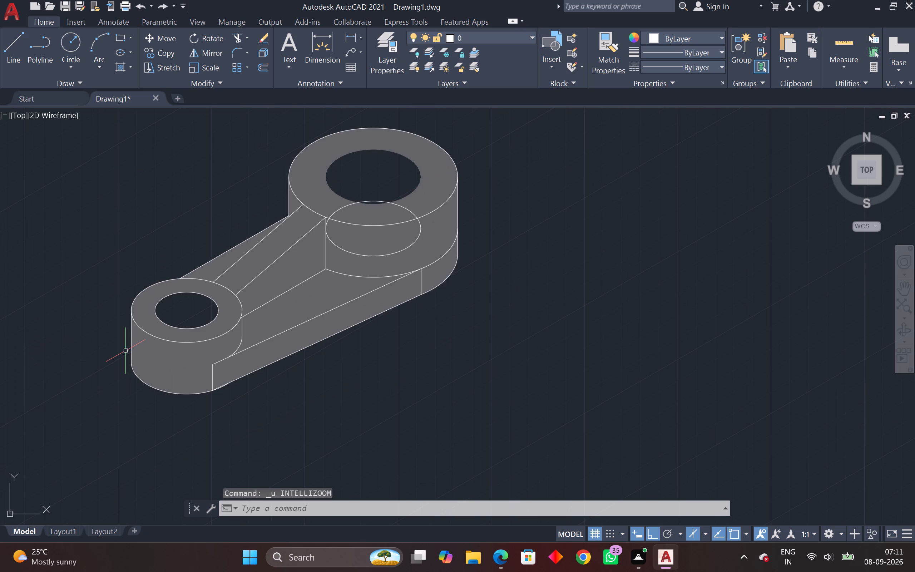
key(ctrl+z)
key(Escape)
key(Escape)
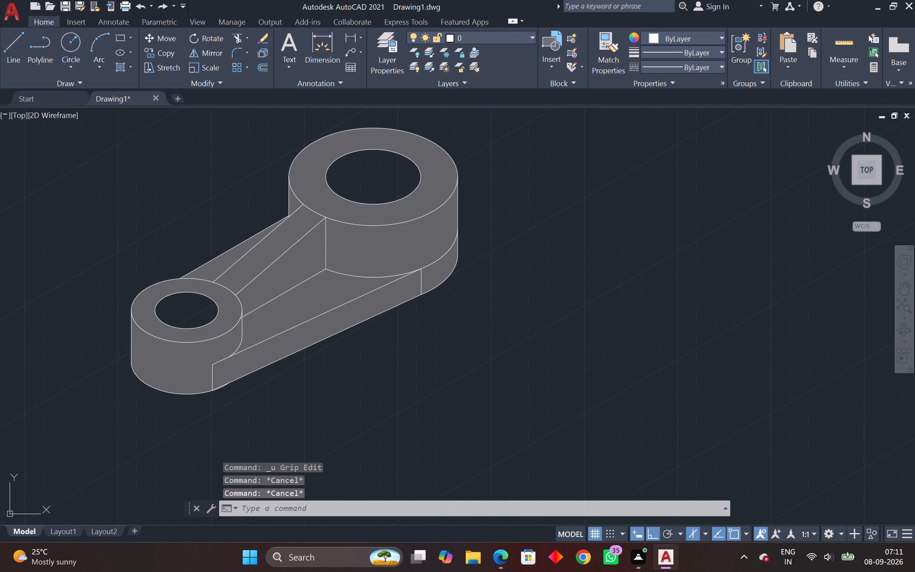
Copy the smaller cylinder's bore ellipse 12 units straight down from its centre.
click(204, 299)
click(216, 288)
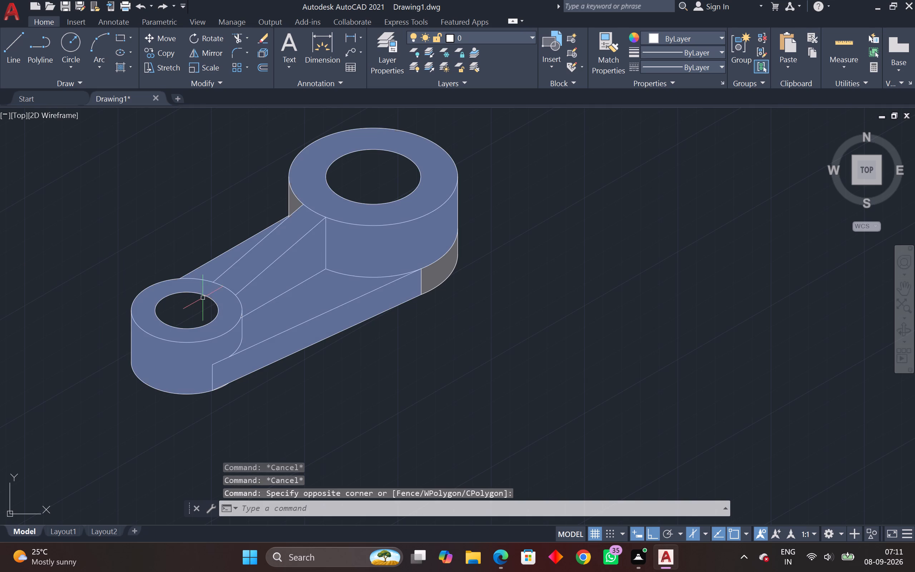
drag(205, 295, 202, 301)
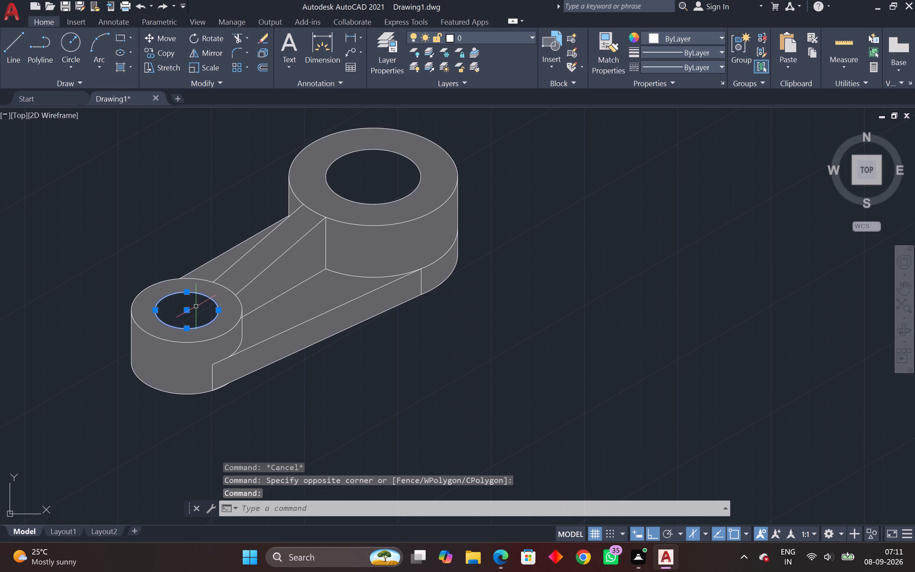
text(CO)
key(Return)
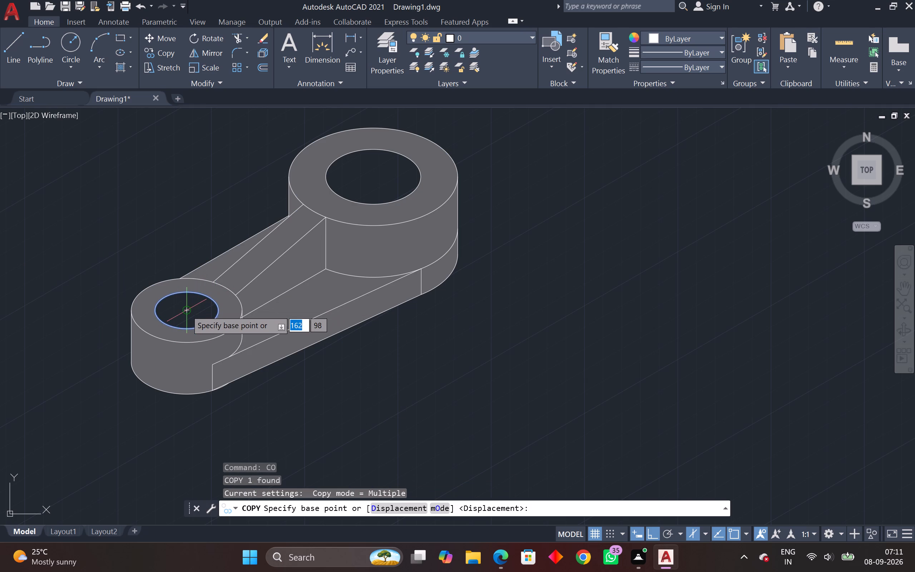
click(186, 310)
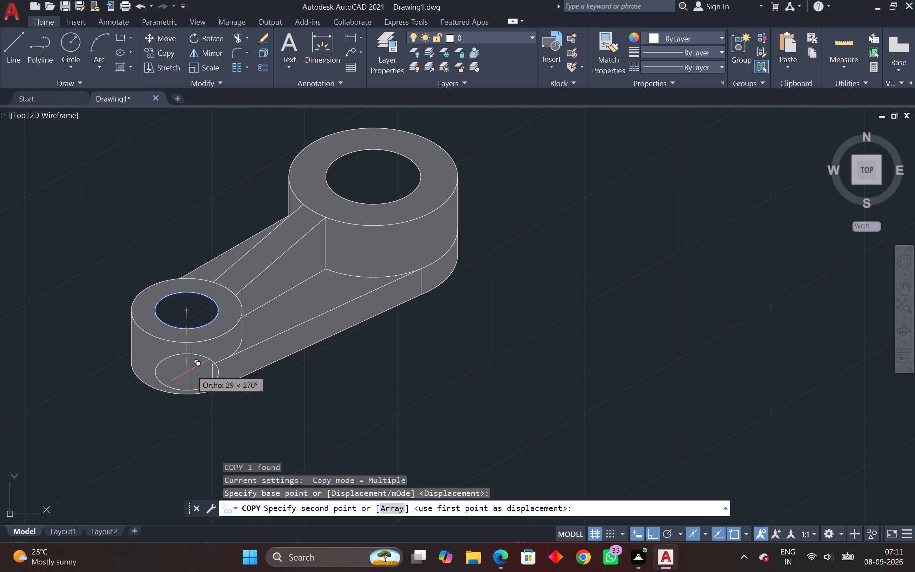
text(12)
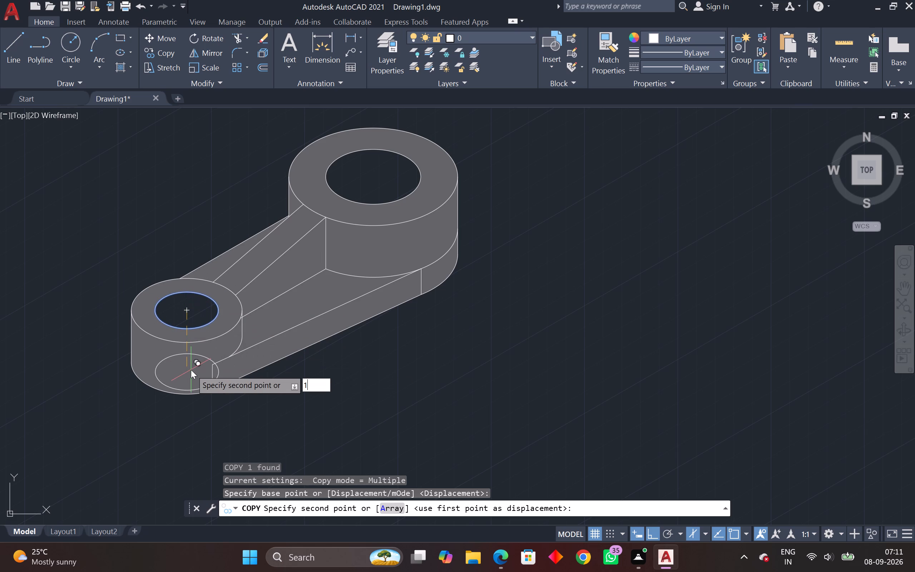
key(Return)
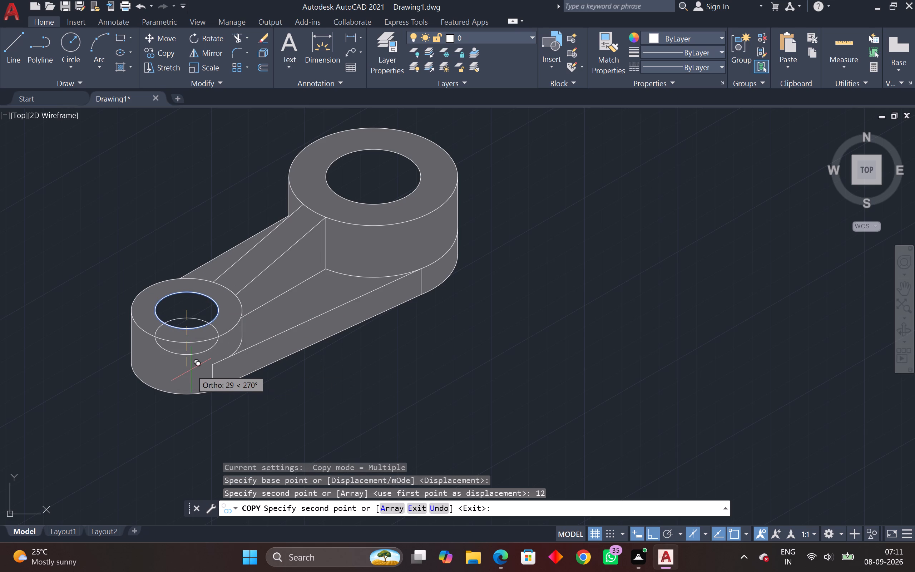
key(Escape)
Copy the larger cylinder's bore ellipse 24 units downward from its centre.
click(357, 204)
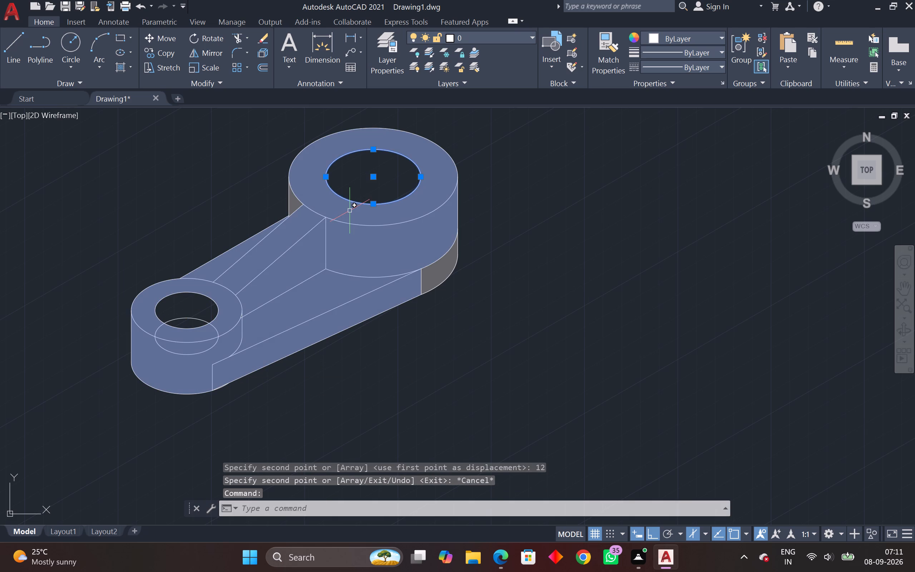
key(c)
key(o)
key(Return)
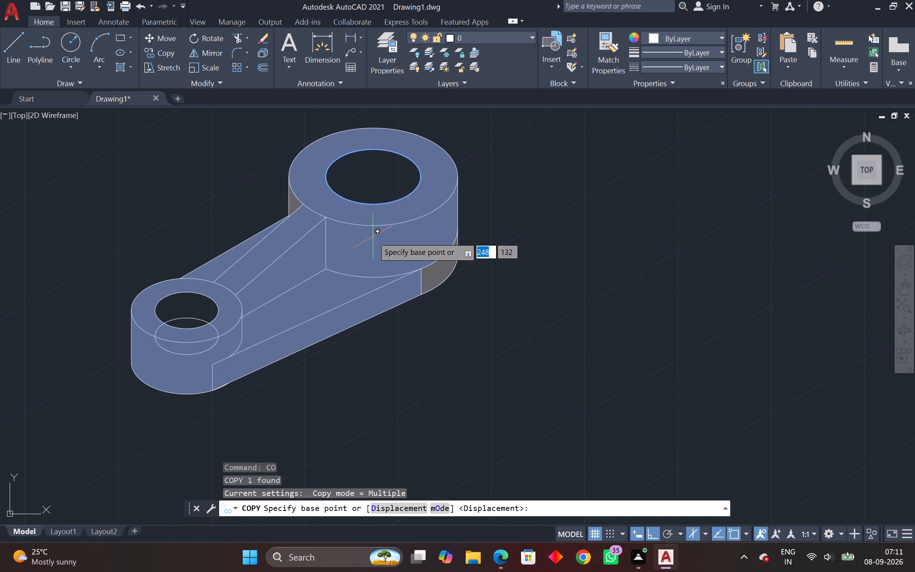
click(373, 180)
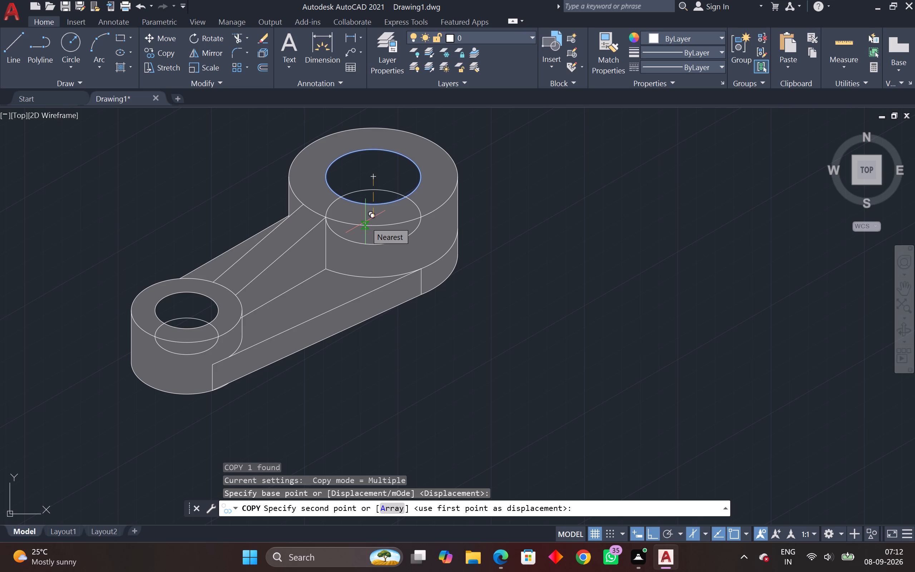
key(2)
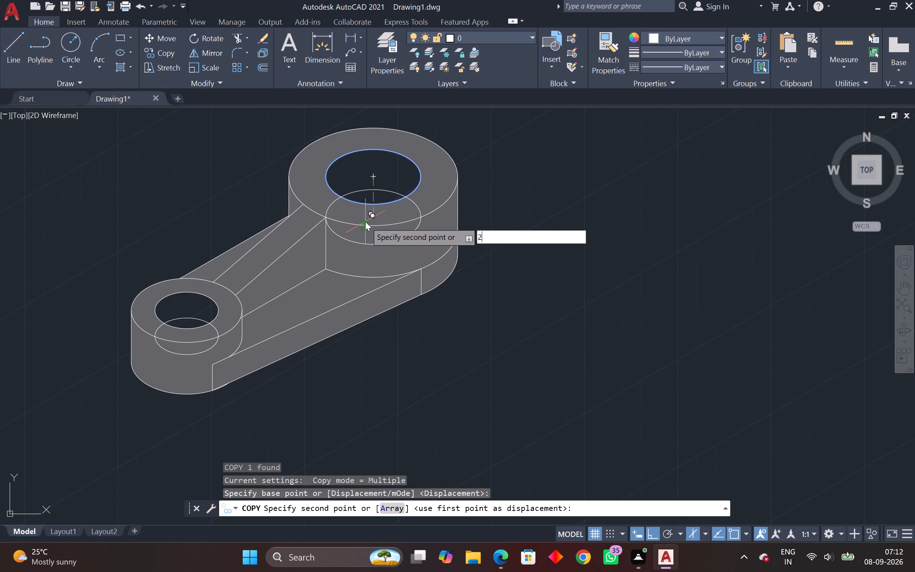
key(4)
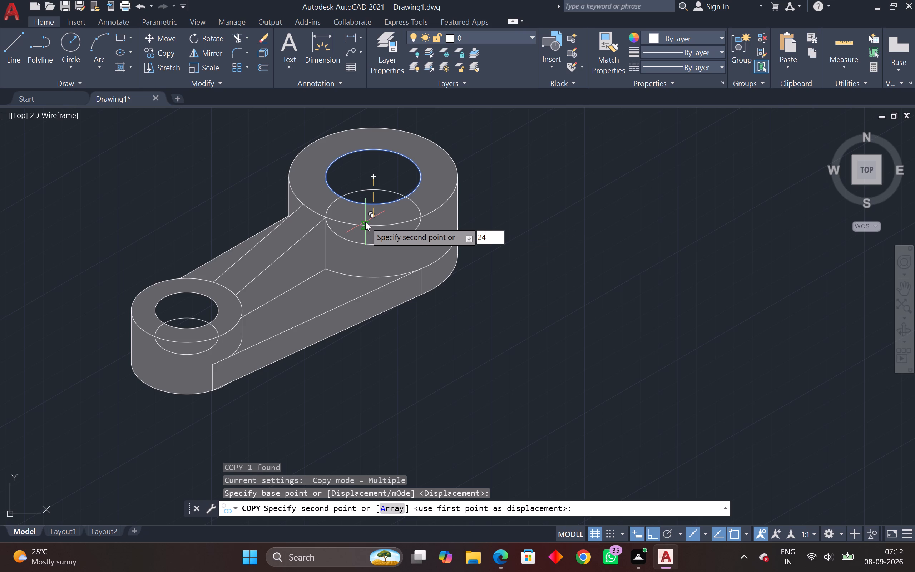
key(Return)
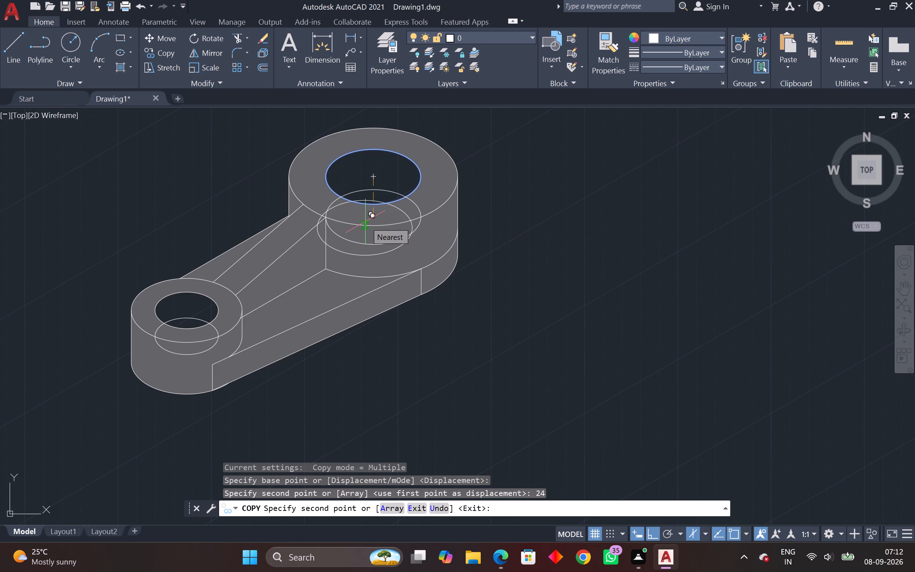
key(Escape)
key(Escape)
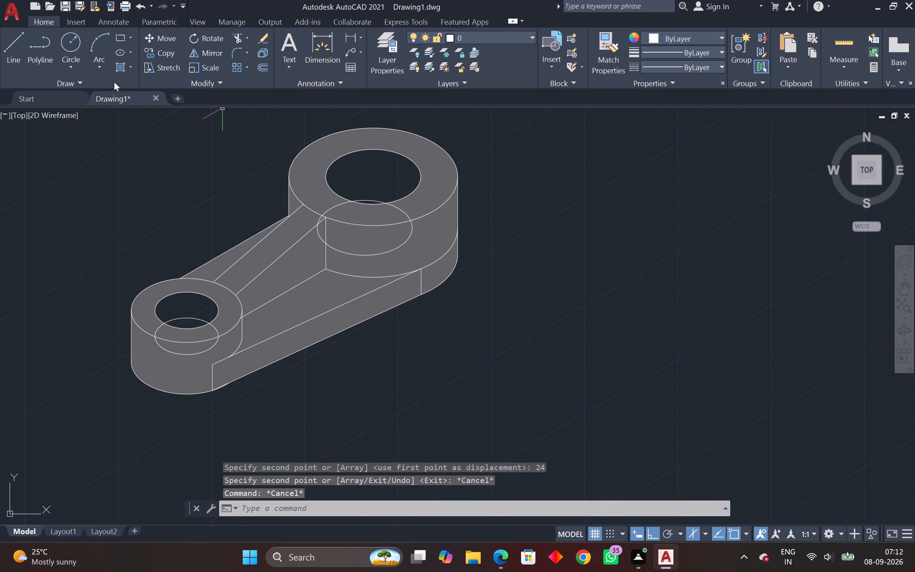
Hatch the visible inner walls of the larger and smaller bores, above the copied ellipses, with solid fill in colour 99,100,102.
click(114, 69)
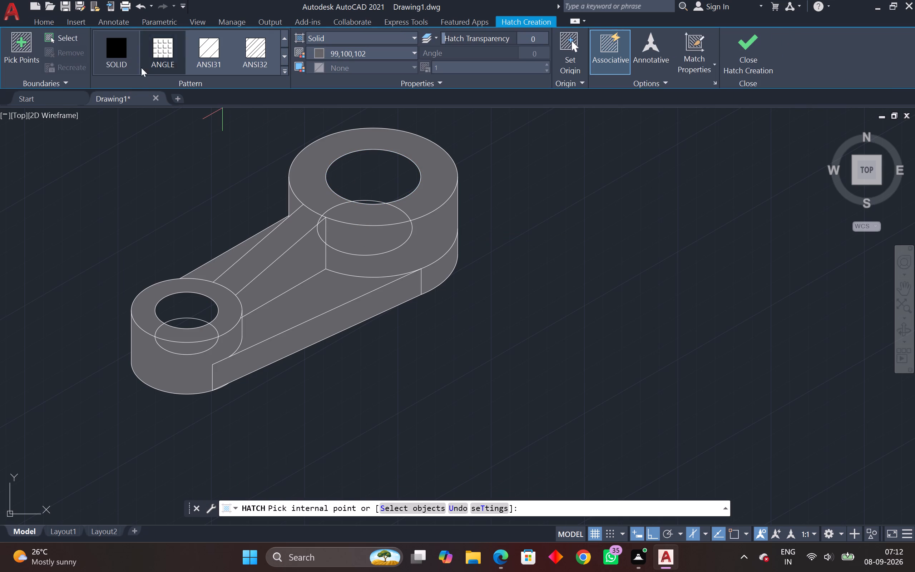
click(120, 40)
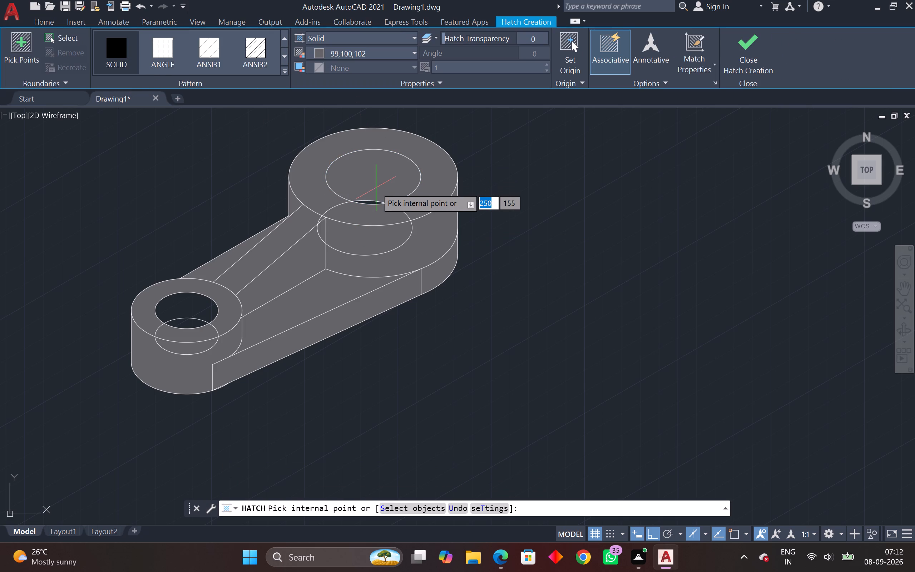
click(376, 188)
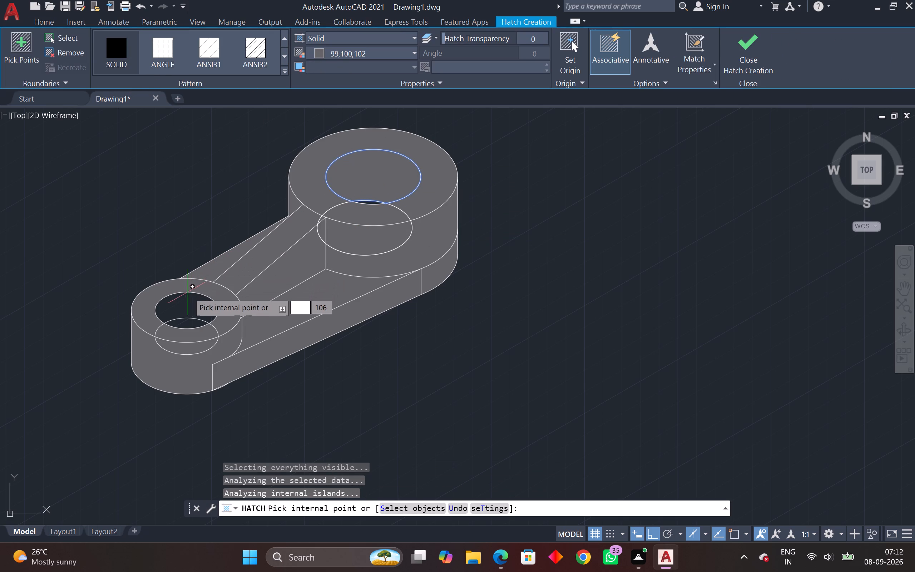
click(186, 298)
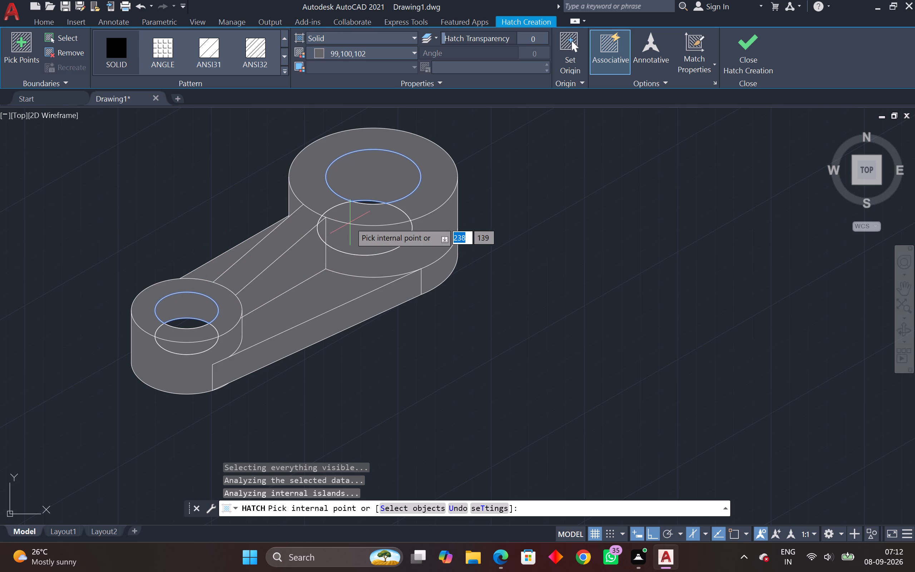
key(Escape)
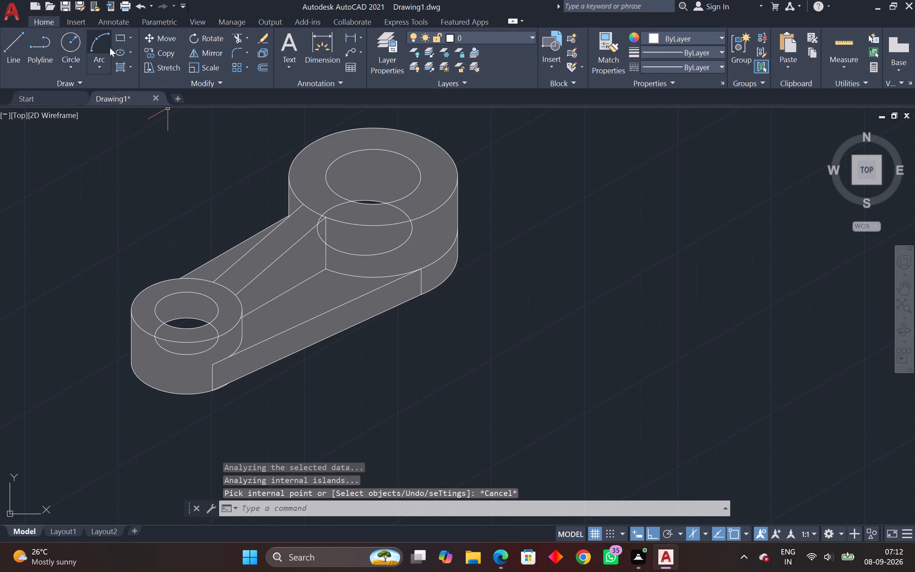
Trim away the parts of the smaller cylinder's copied bore ellipse that lie outside its bore opening.
click(234, 39)
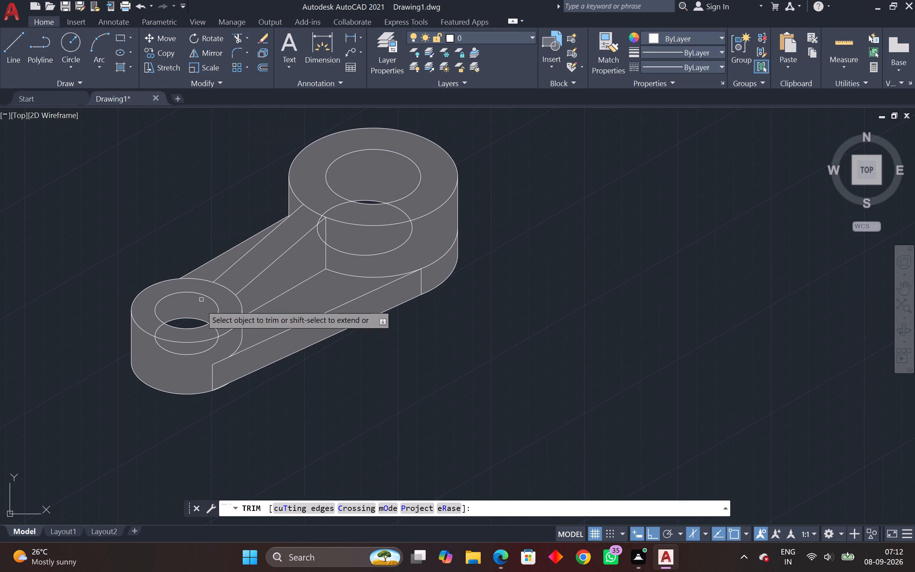
click(188, 354)
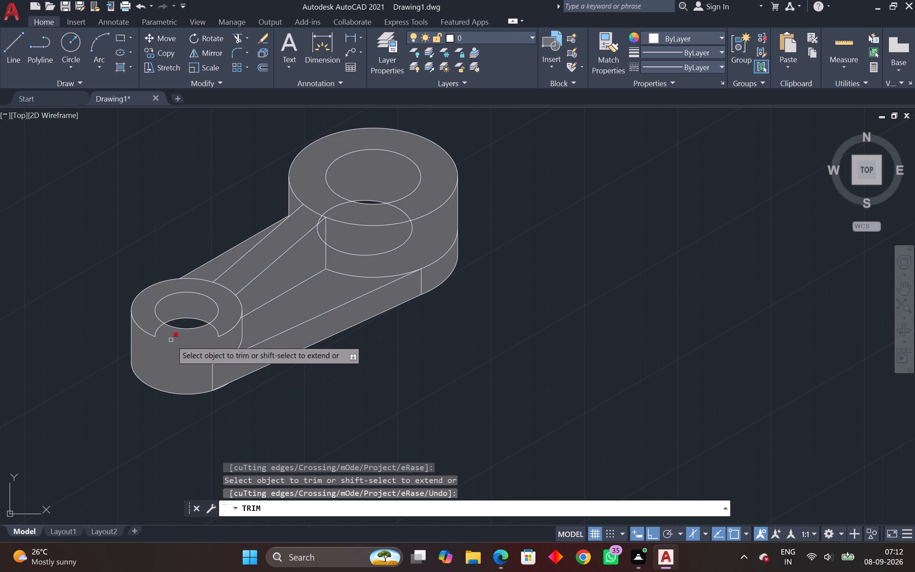
click(159, 330)
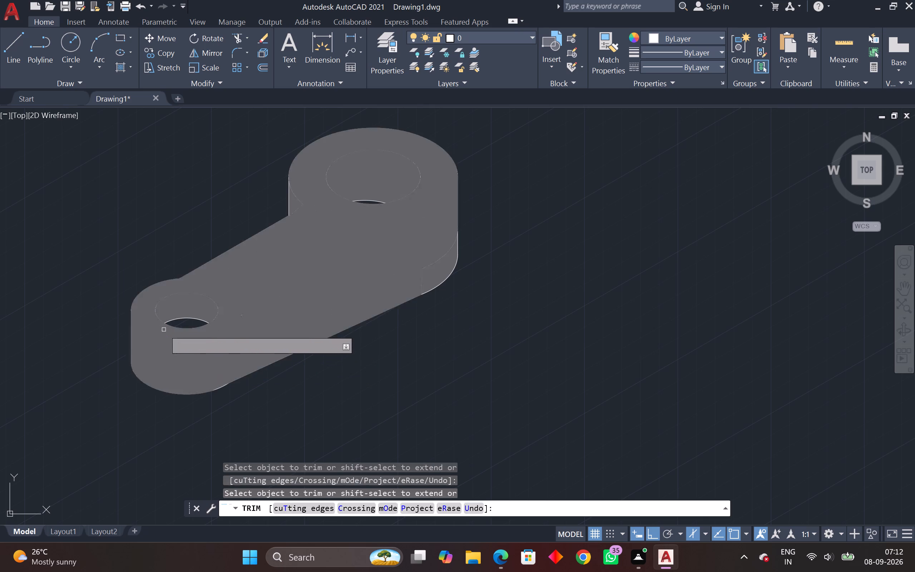
scroll(177, 327, up, 2)
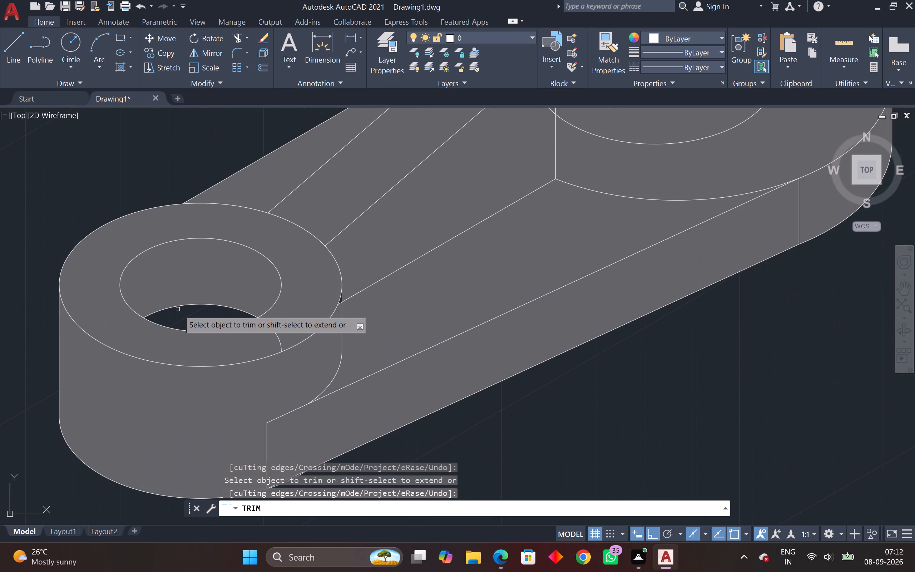
click(180, 307)
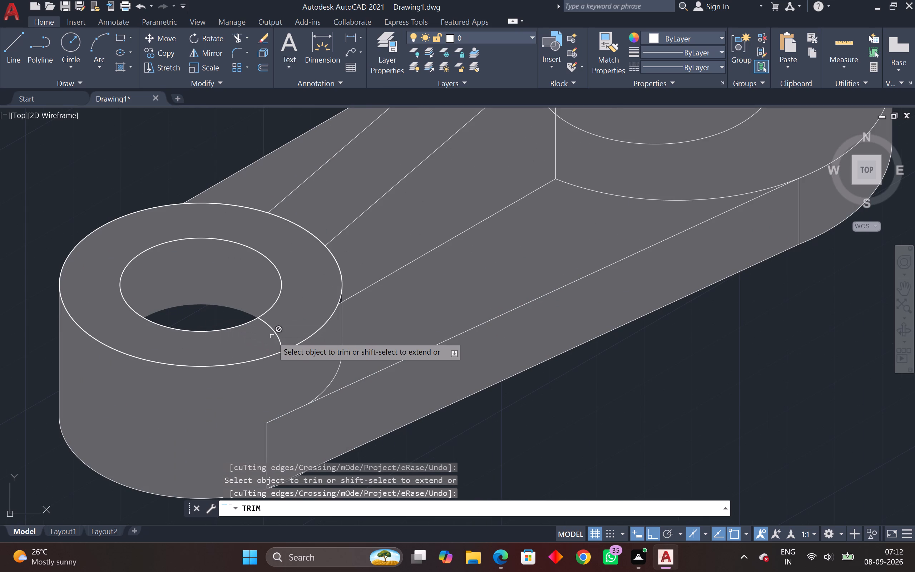
click(274, 335)
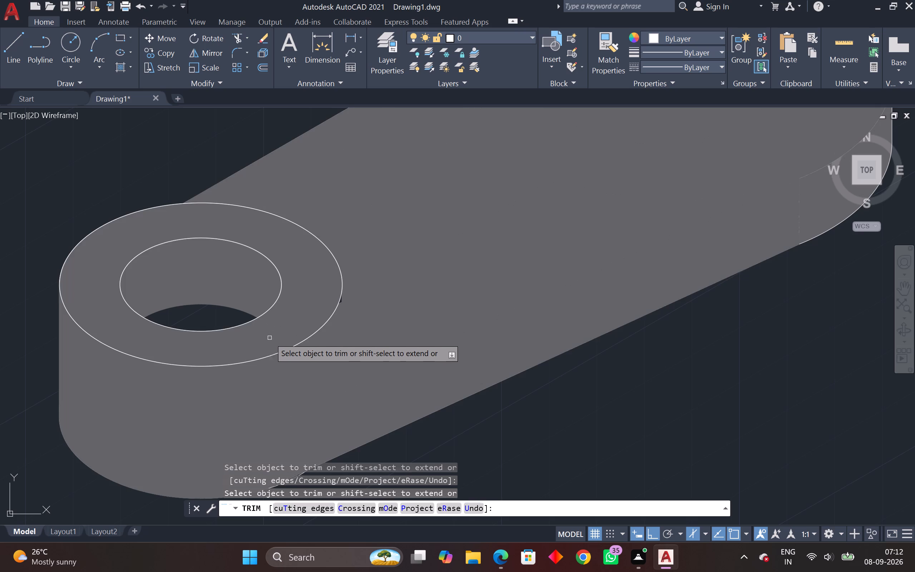
scroll(407, 268, up, 1)
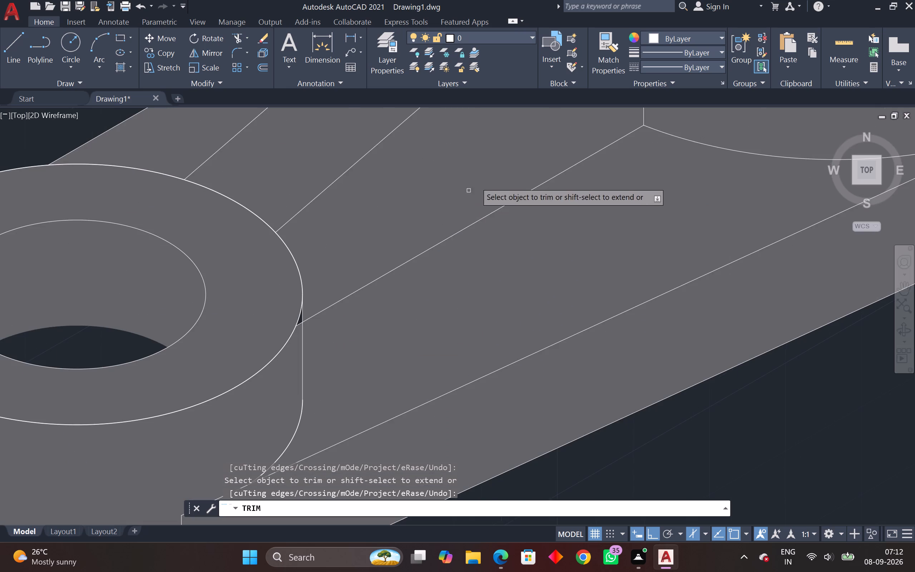
scroll(466, 186, up, 2)
scroll(463, 188, down, 3)
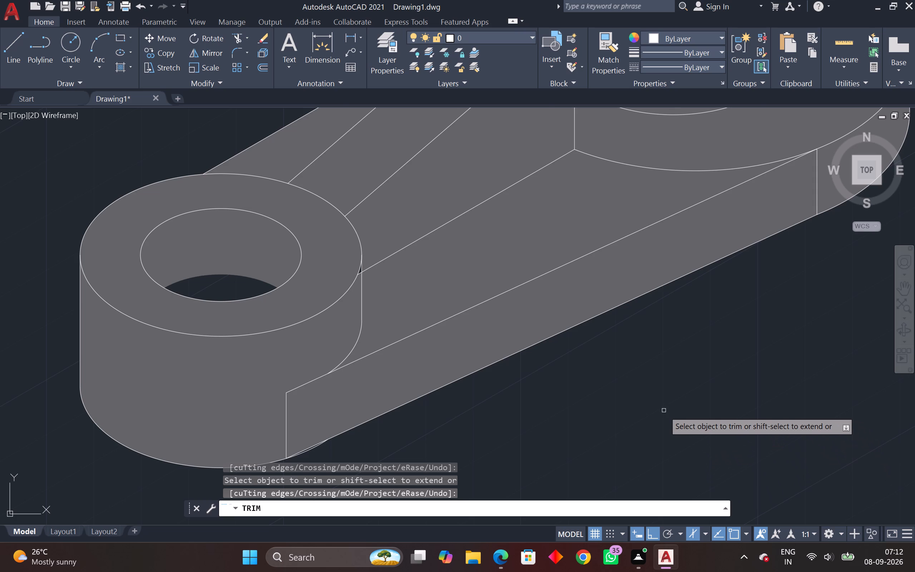
key(ctrl+z)
key(ctrl+z)
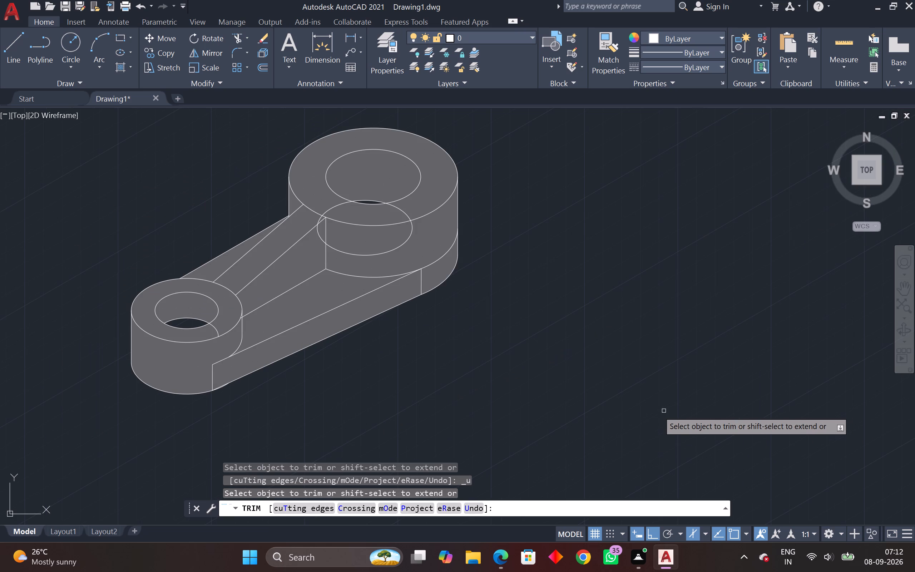
scroll(226, 342, up, 2)
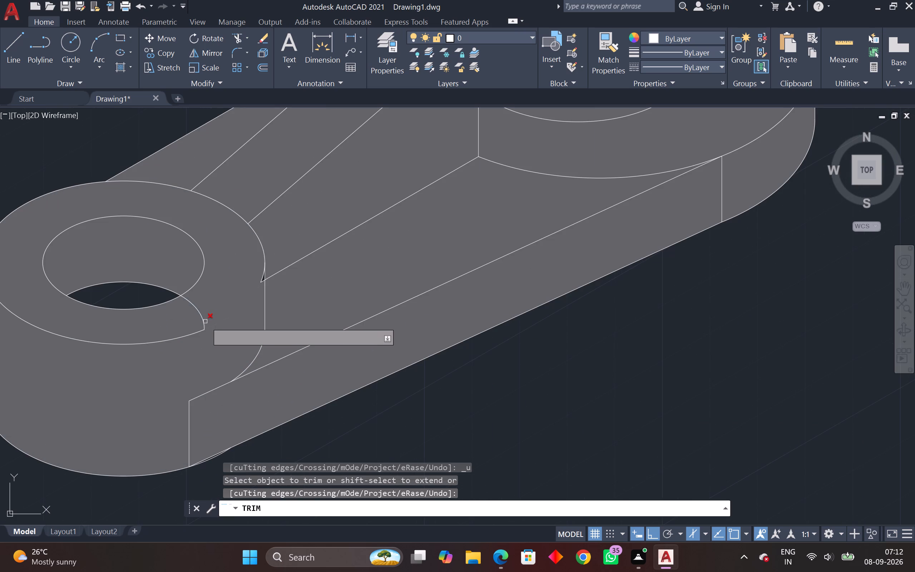
click(205, 321)
Trim away the parts of the larger cylinder's copied bore ellipse that lie outside its bore opening.
middle_drag(404, 299, 116, 467)
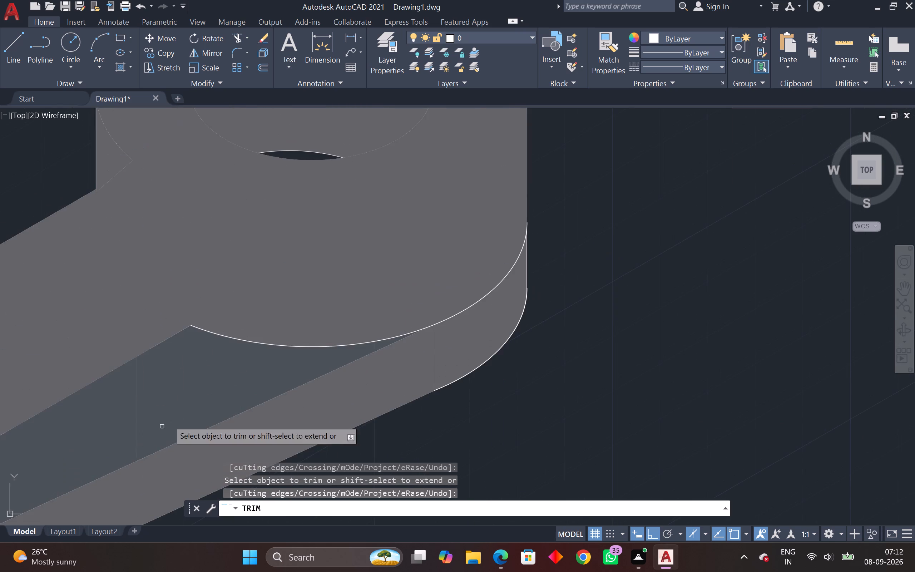
middle_drag(269, 325, 170, 434)
scroll(206, 277, down, 1)
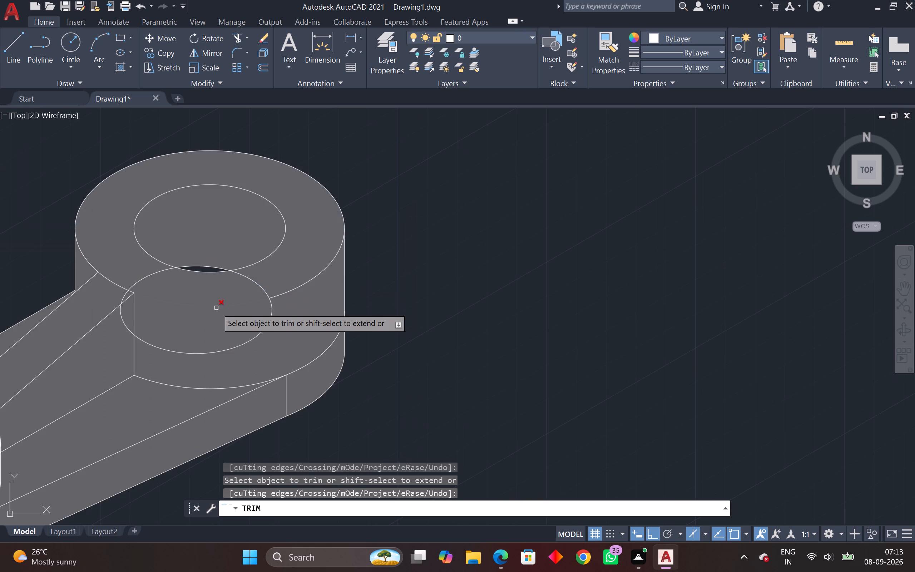
click(224, 350)
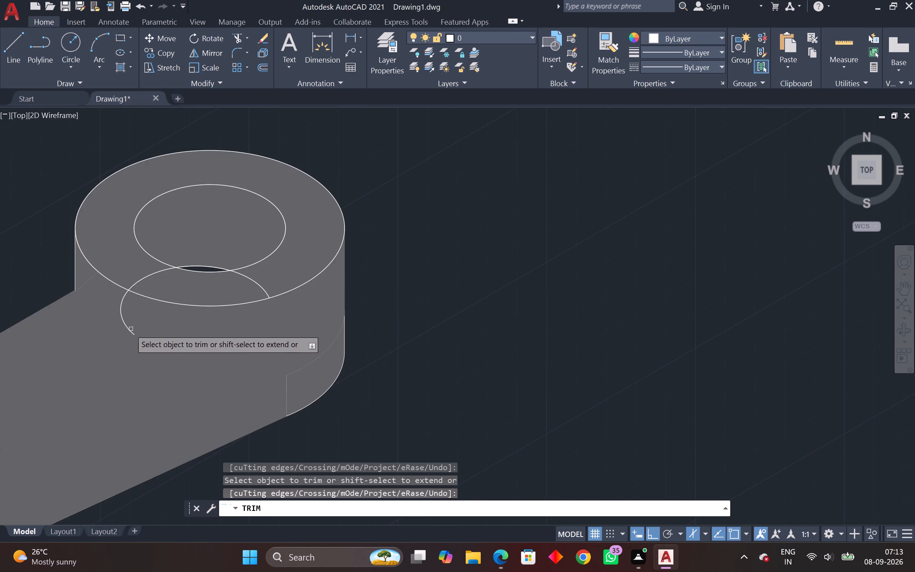
click(125, 328)
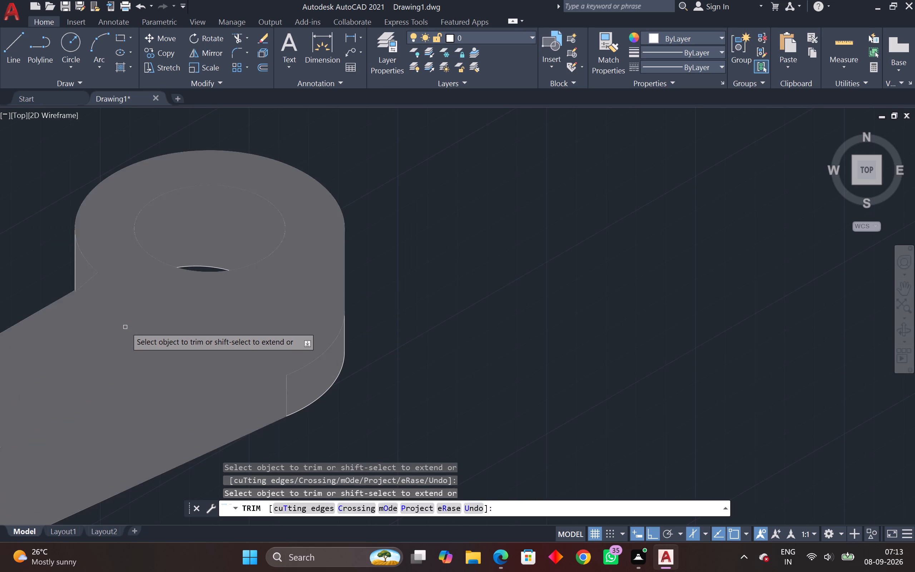
click(122, 299)
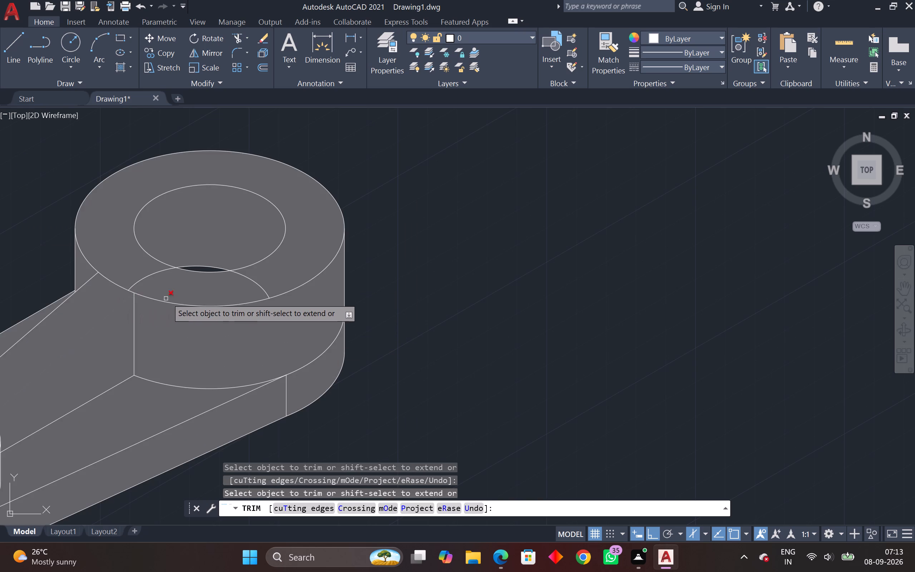
click(265, 290)
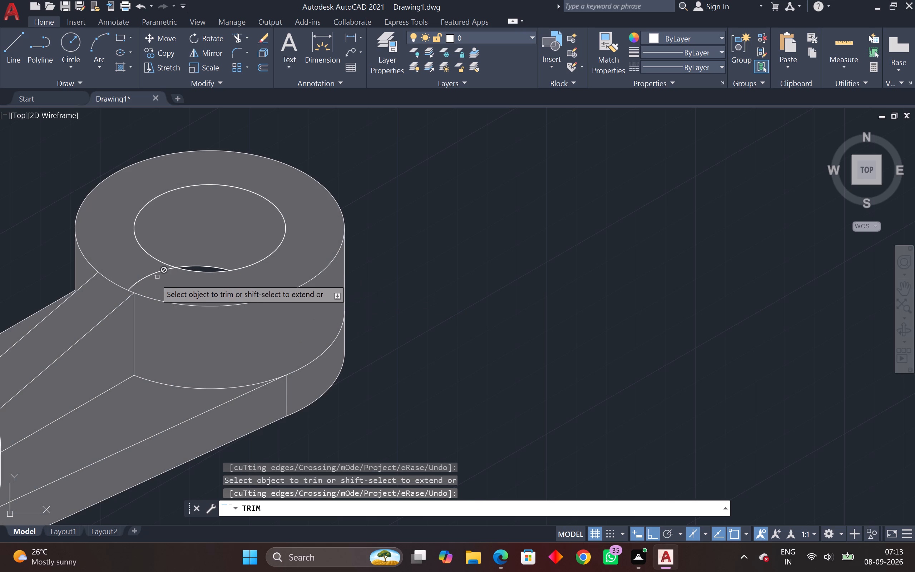
click(143, 281)
scroll(363, 387, down, 1)
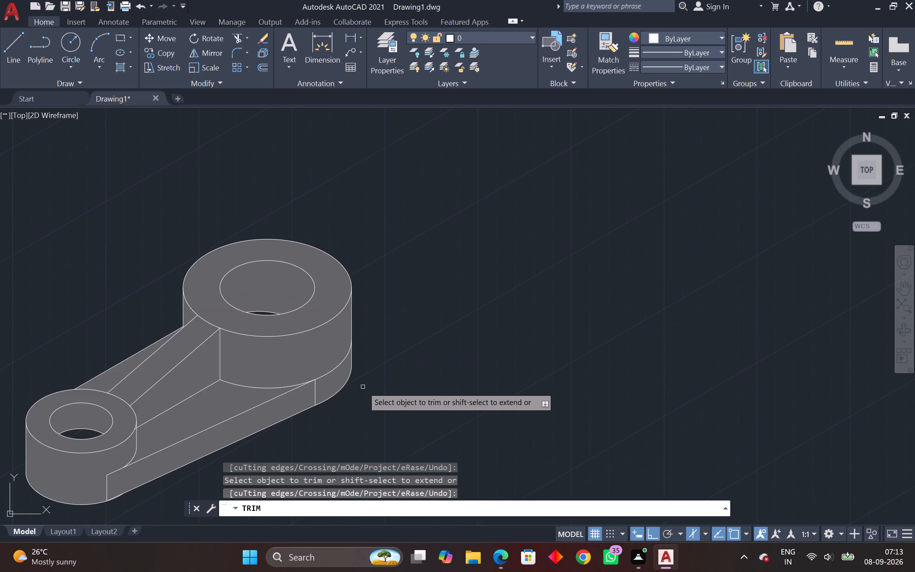
scroll(363, 387, down, 1)
scroll(363, 387, up, 1)
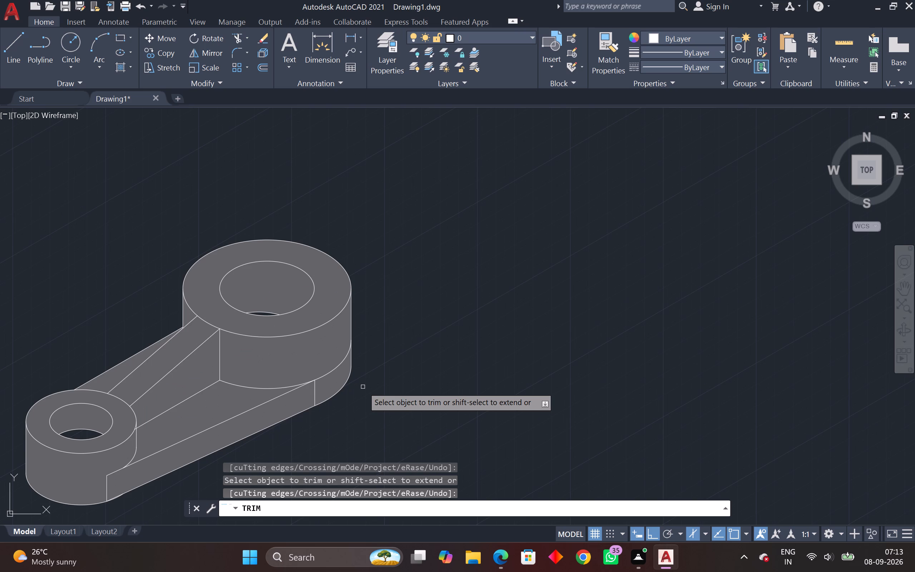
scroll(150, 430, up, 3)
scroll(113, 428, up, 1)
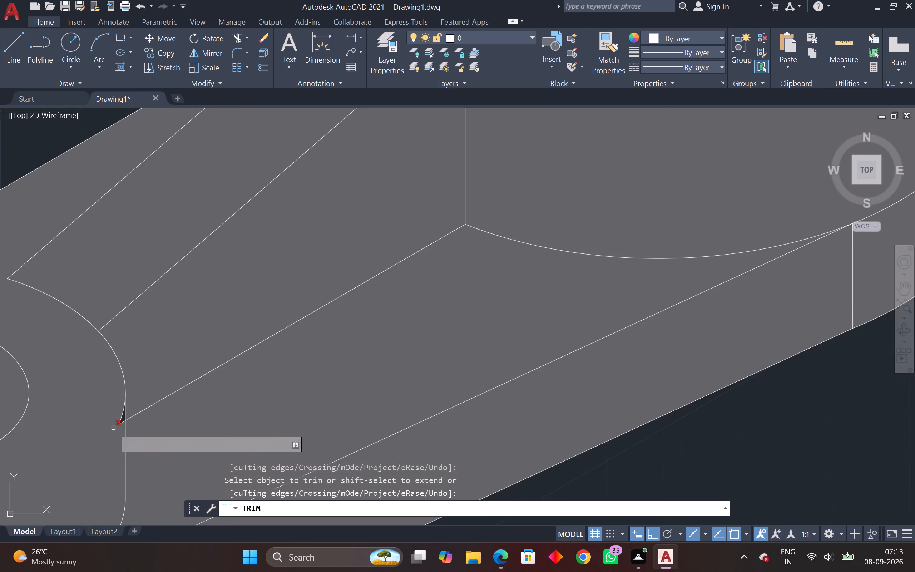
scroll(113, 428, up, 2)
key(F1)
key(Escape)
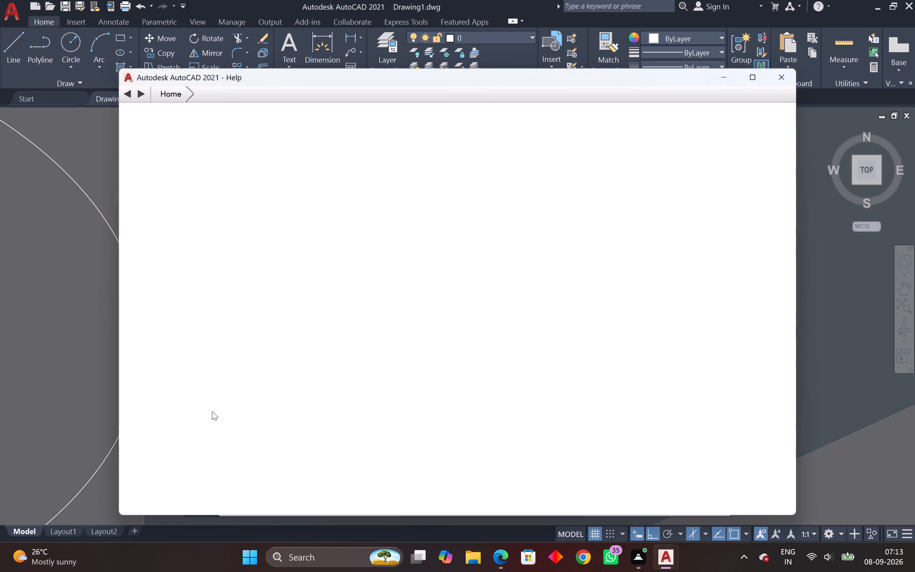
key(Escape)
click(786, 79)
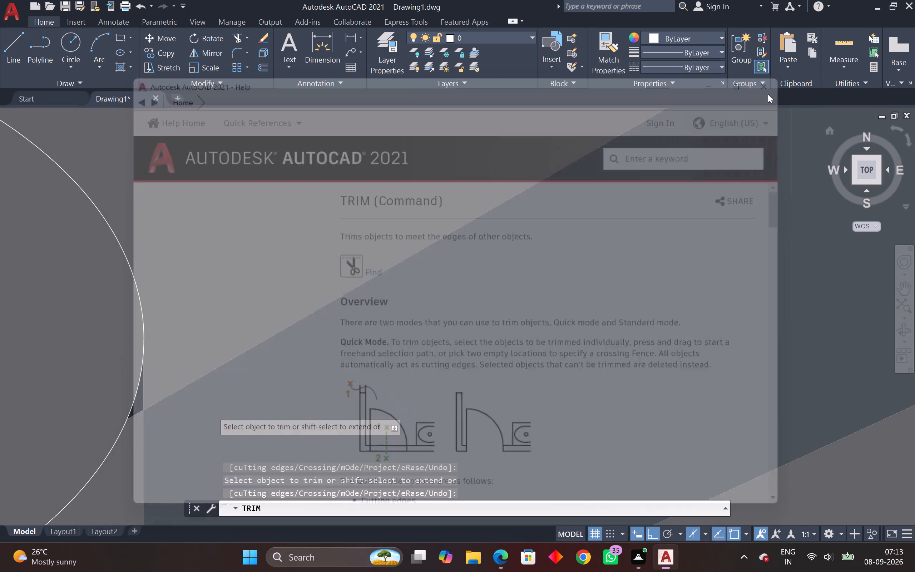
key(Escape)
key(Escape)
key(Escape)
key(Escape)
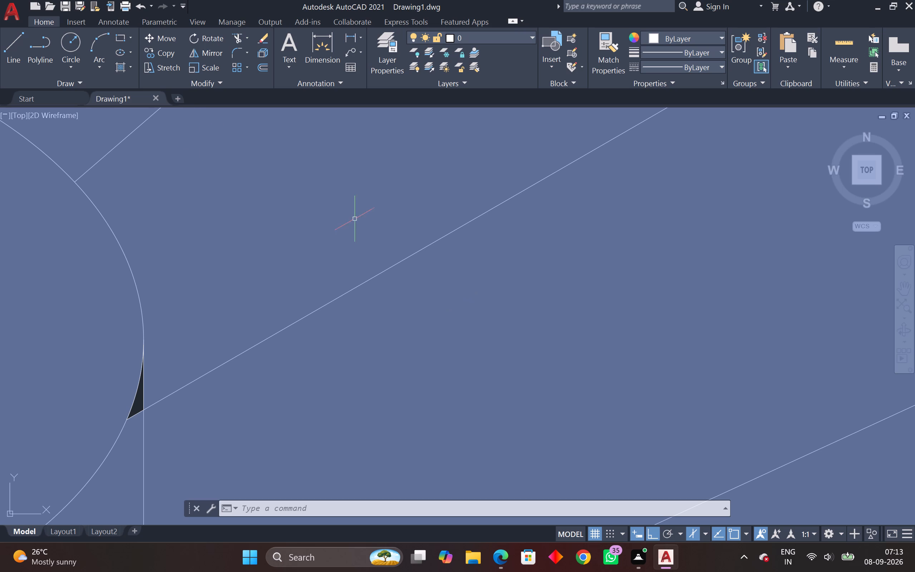
Hatch the small gap between the smaller cylinder's top rim, vertical side edge and the rib's base line with solid fill in colour 99,100,102.
click(123, 64)
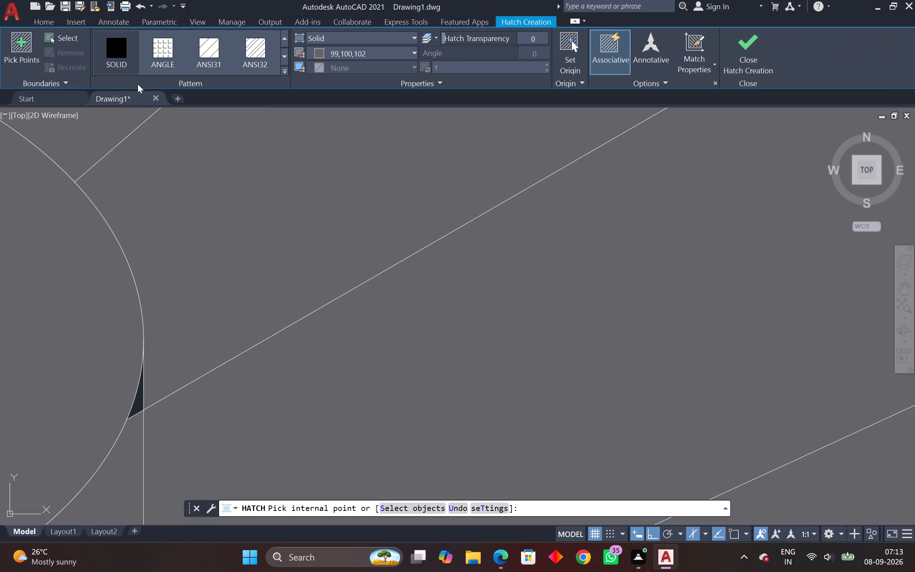
click(122, 56)
click(142, 406)
scroll(220, 387, down, 2)
scroll(242, 367, down, 2)
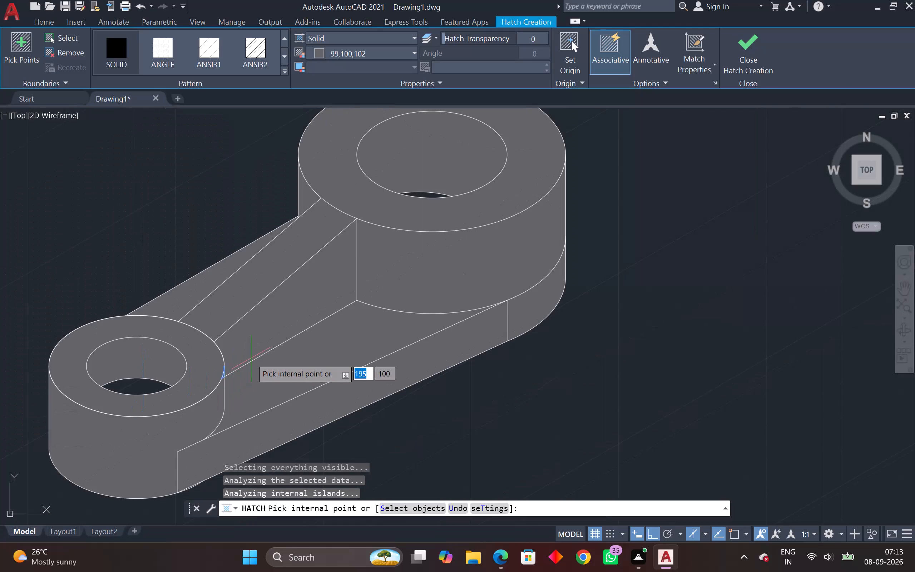
key(Escape)
key(Escape)
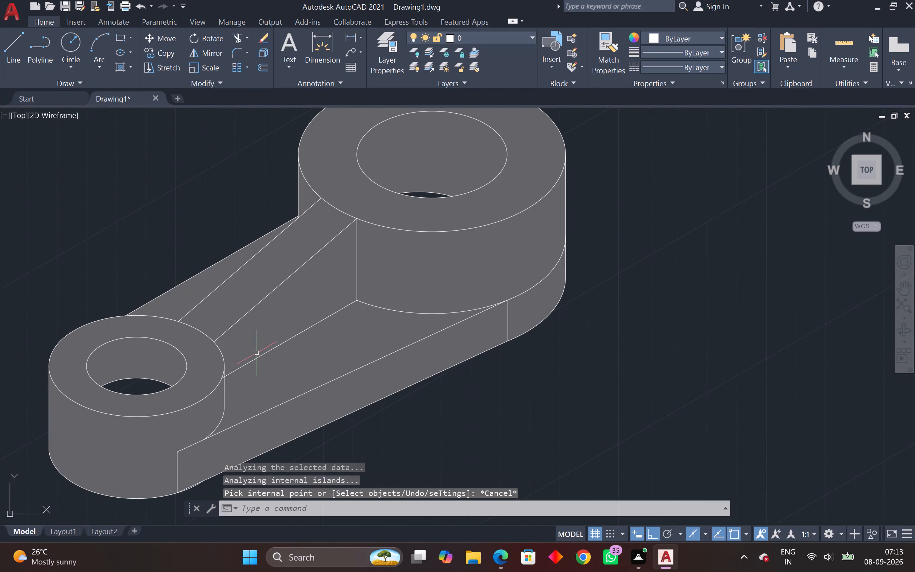
key(Escape)
key(Escape)
Trim the short end of the rib's base line that runs past the smaller cylinder's vertical side edge.
scroll(222, 391, up, 4)
scroll(221, 387, down, 1)
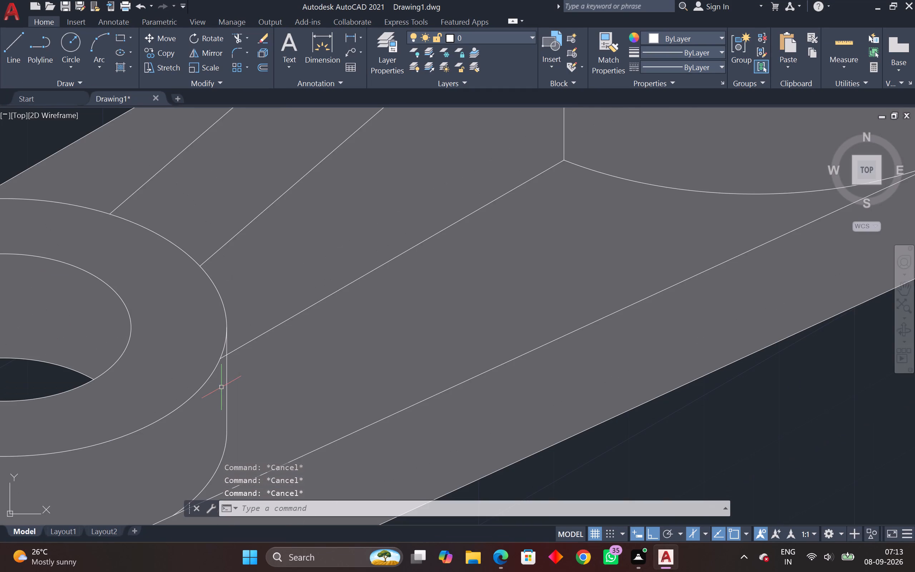
scroll(221, 387, down, 1)
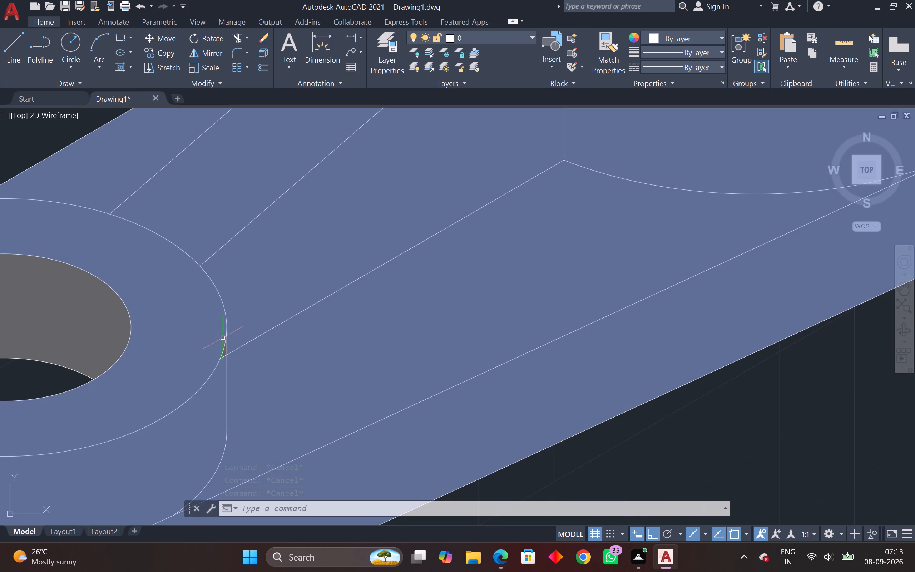
click(236, 38)
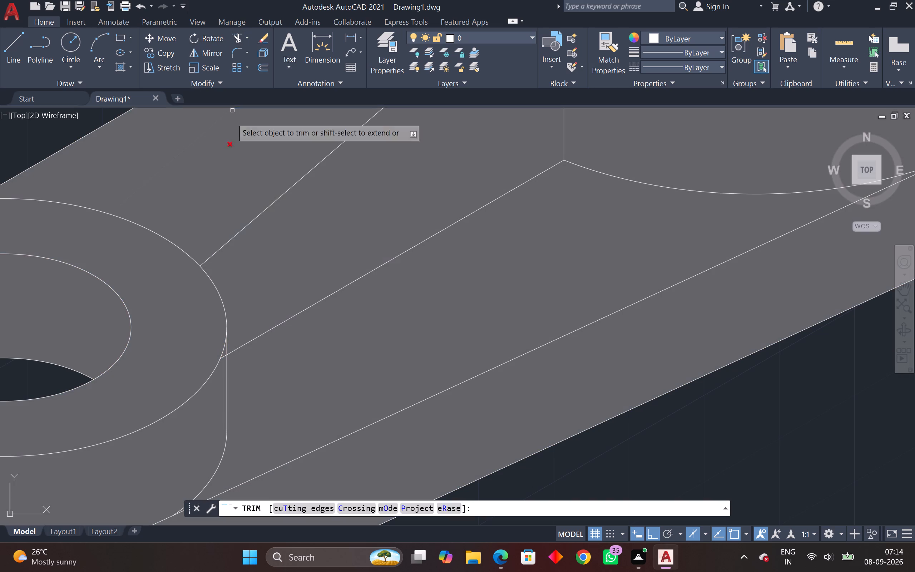
scroll(231, 418, up, 2)
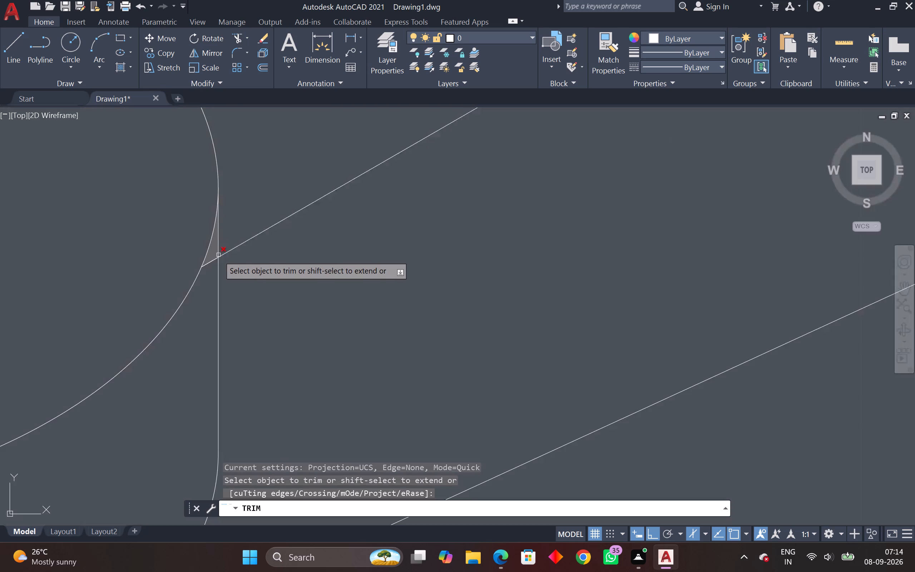
click(215, 258)
scroll(331, 203, down, 2)
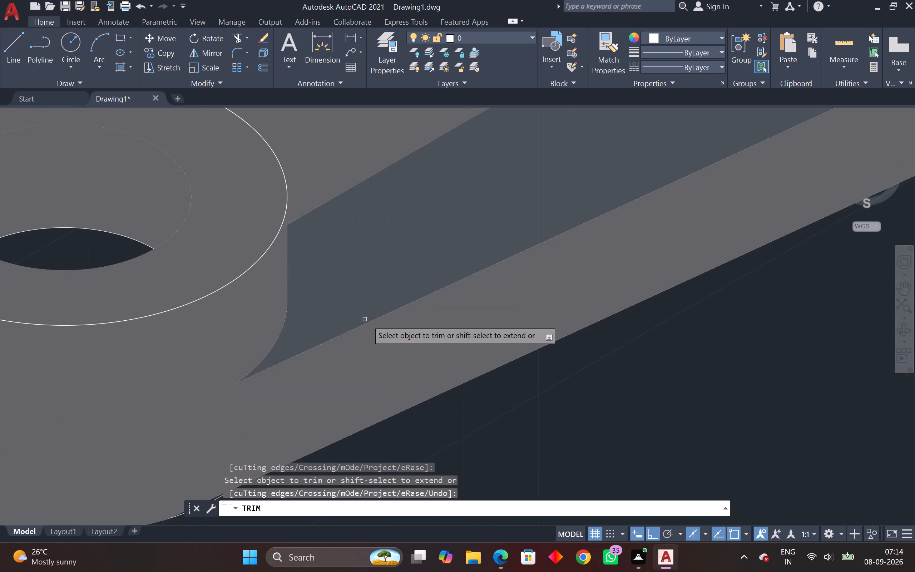
scroll(367, 320, down, 2)
key(Escape)
key(Escape)
key(Escape)
key(Escape)
key(Escape)
key(Escape)
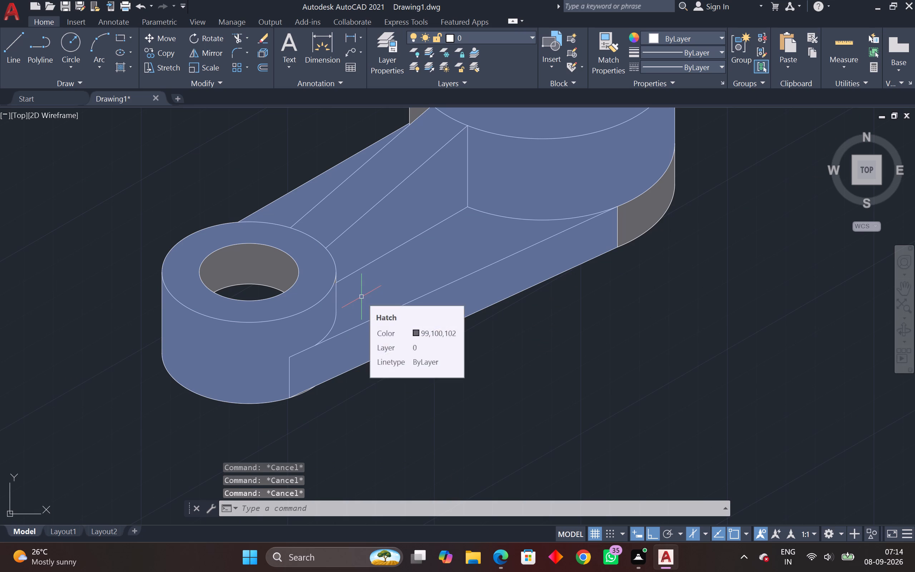
key(Escape)
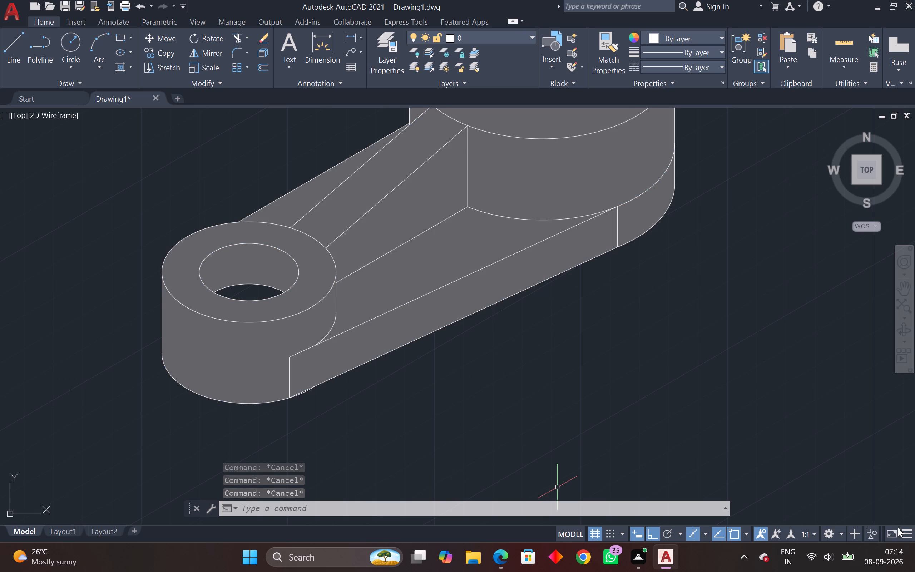
key(Escape)
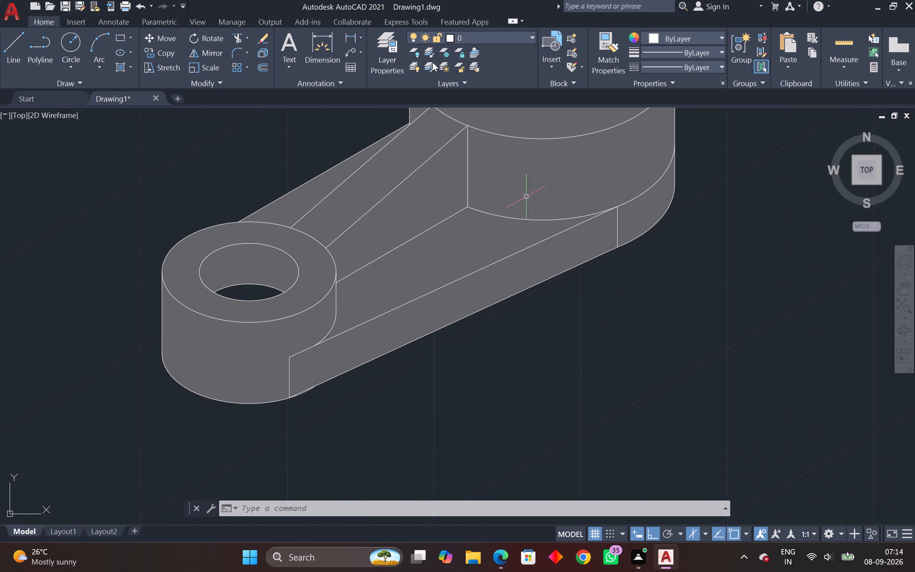
Draw a loose chain of connected ortho lines, mostly vertical or along 30°, in the empty space beside the larger cylinder.
click(20, 42)
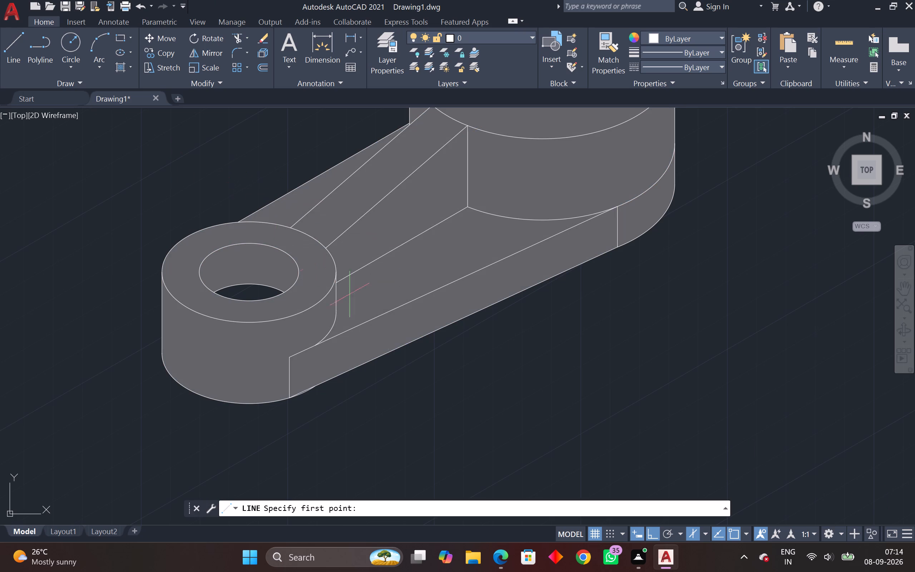
middle_drag(395, 331, 0, 571)
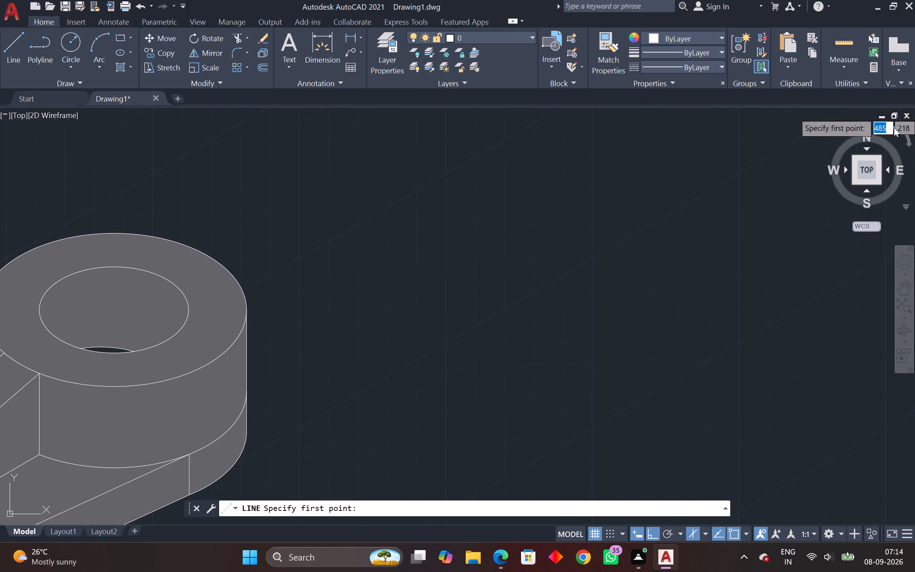
drag(649, 290, 623, 290)
drag(589, 262, 589, 243)
drag(603, 310, 613, 327)
click(614, 237)
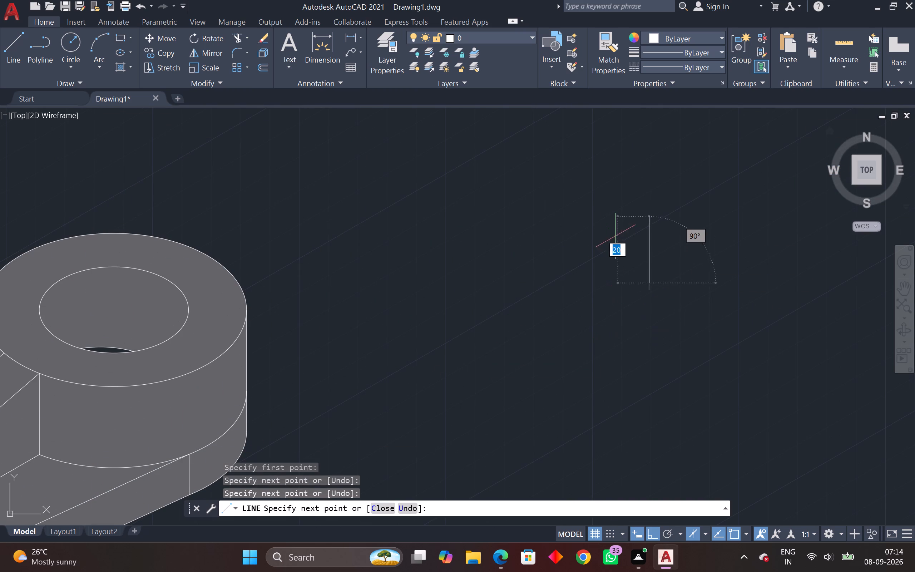
click(630, 319)
drag(695, 201, 681, 265)
drag(673, 353, 672, 299)
drag(607, 203, 603, 205)
click(573, 280)
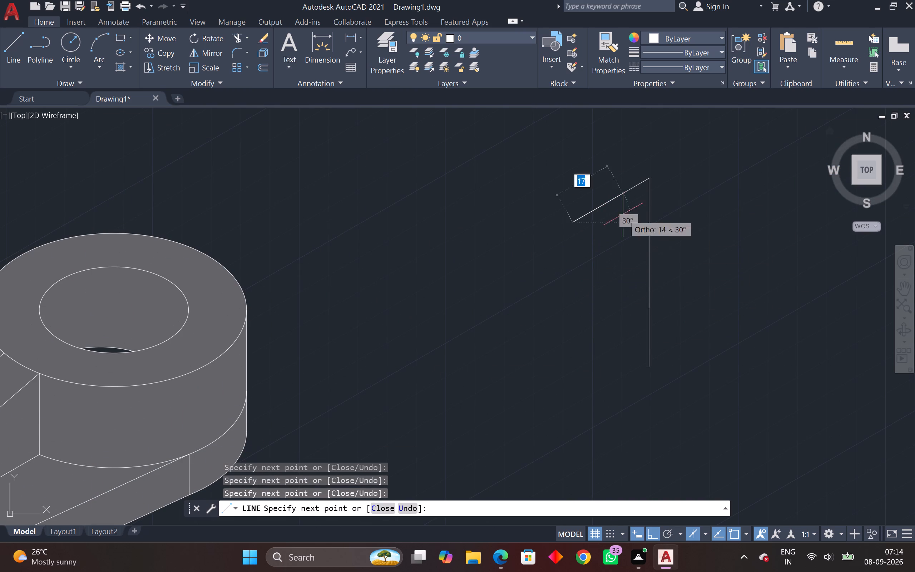
drag(645, 193, 649, 218)
drag(614, 325, 614, 320)
drag(629, 266, 628, 271)
drag(619, 302, 623, 282)
drag(643, 229, 638, 242)
drag(583, 289, 577, 285)
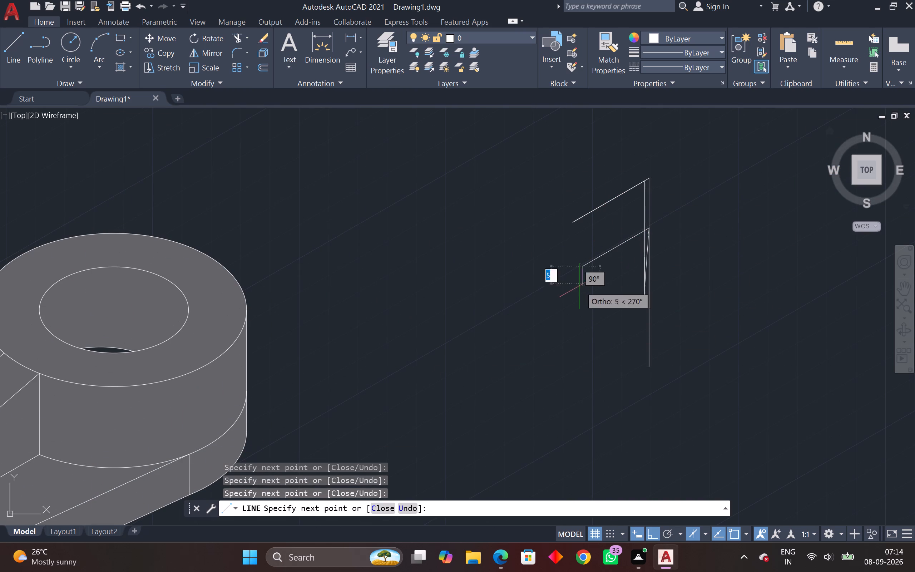
drag(577, 285, 567, 281)
drag(552, 270, 550, 278)
drag(550, 303, 578, 278)
drag(614, 249, 612, 254)
drag(578, 319, 588, 301)
drag(598, 288, 597, 292)
drag(588, 324, 597, 316)
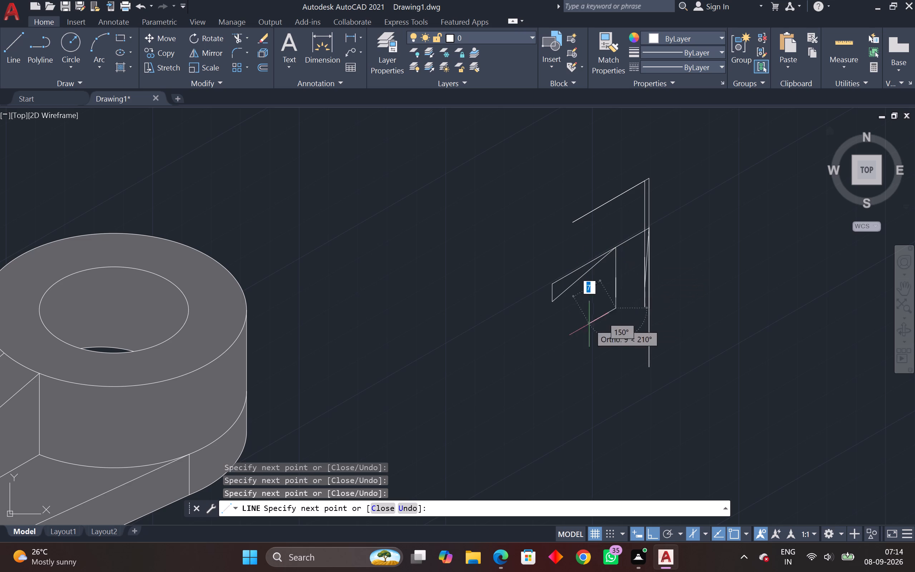
drag(597, 316, 614, 303)
drag(630, 280, 628, 284)
drag(580, 342, 596, 324)
click(608, 307)
click(579, 347)
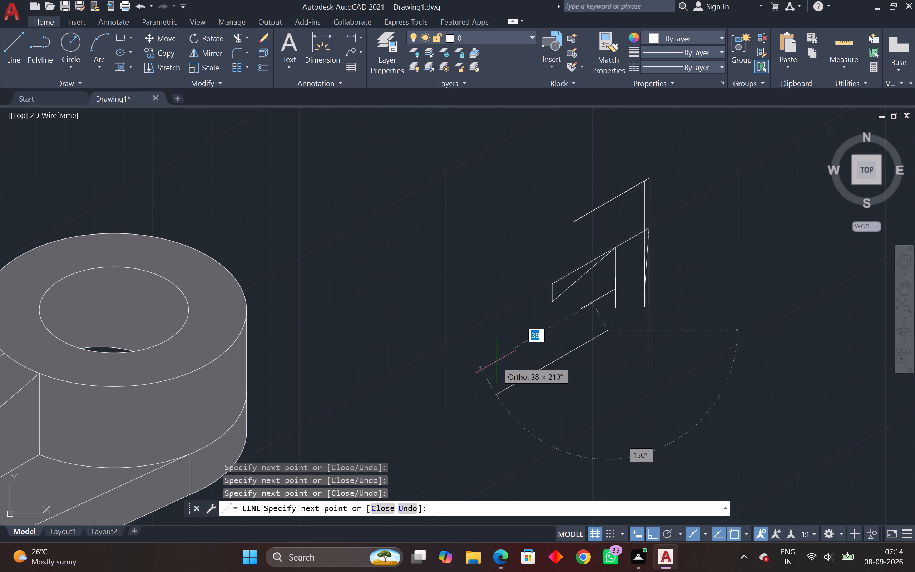
click(496, 362)
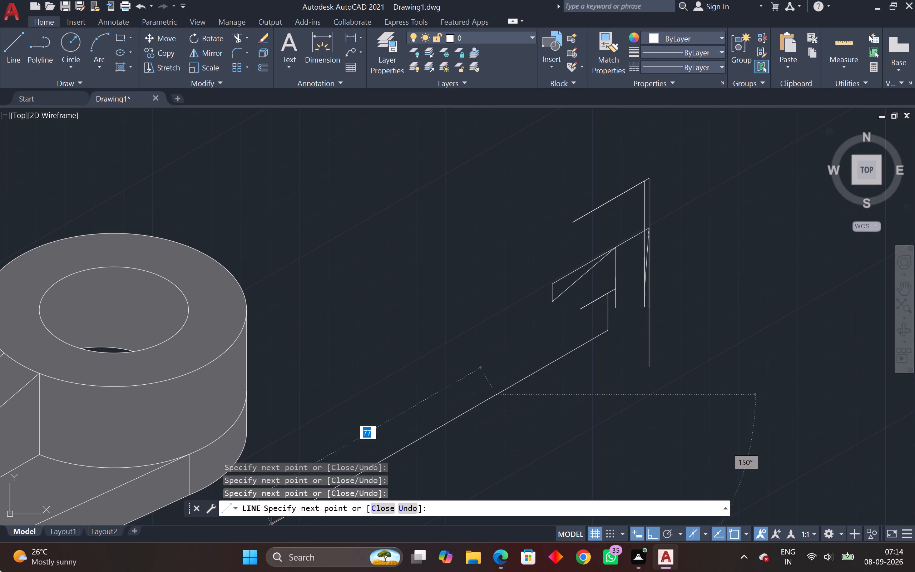
scroll(180, 307, up, 2)
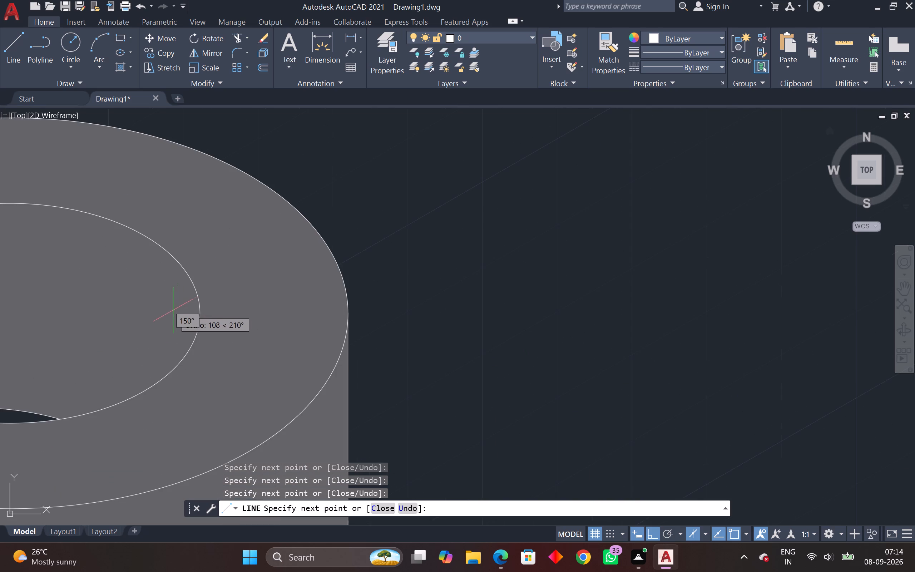
middle_drag(172, 311, 559, 131)
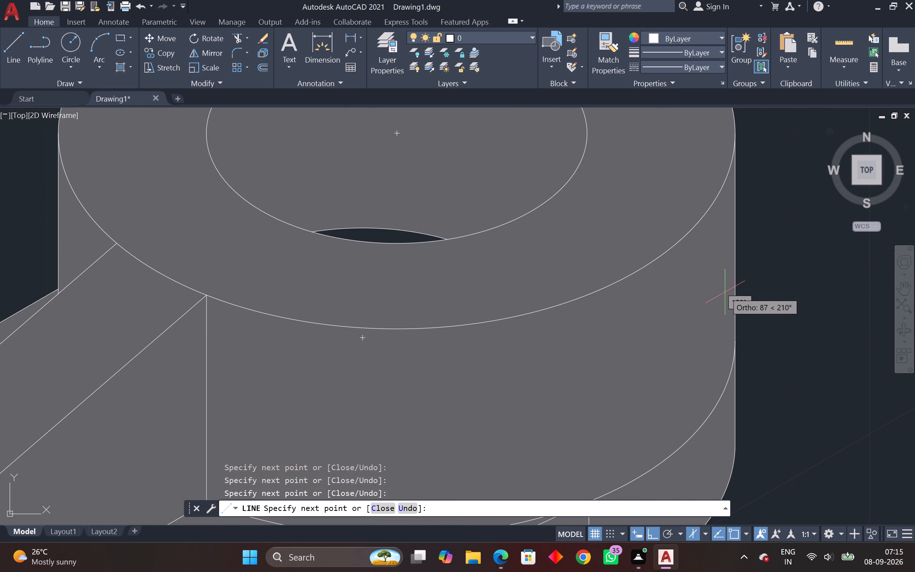
key(Escape)
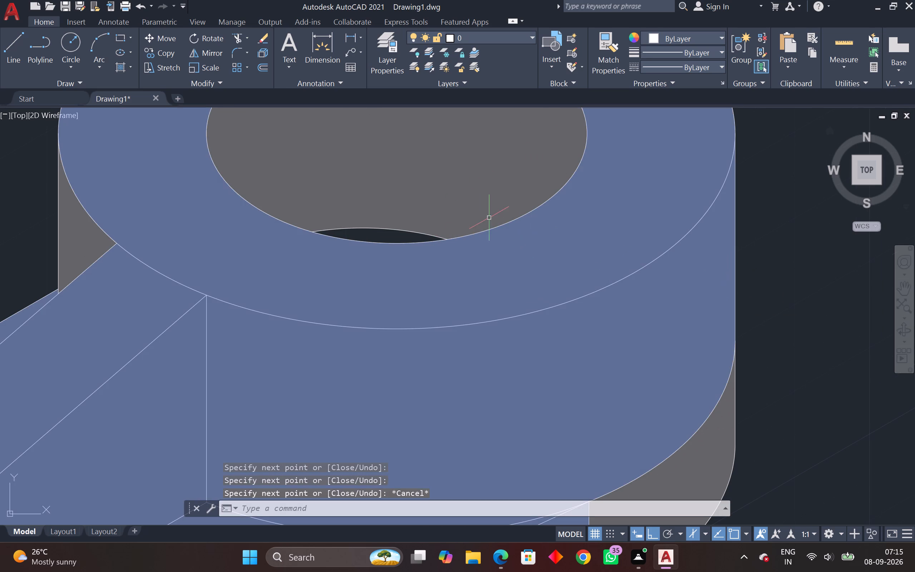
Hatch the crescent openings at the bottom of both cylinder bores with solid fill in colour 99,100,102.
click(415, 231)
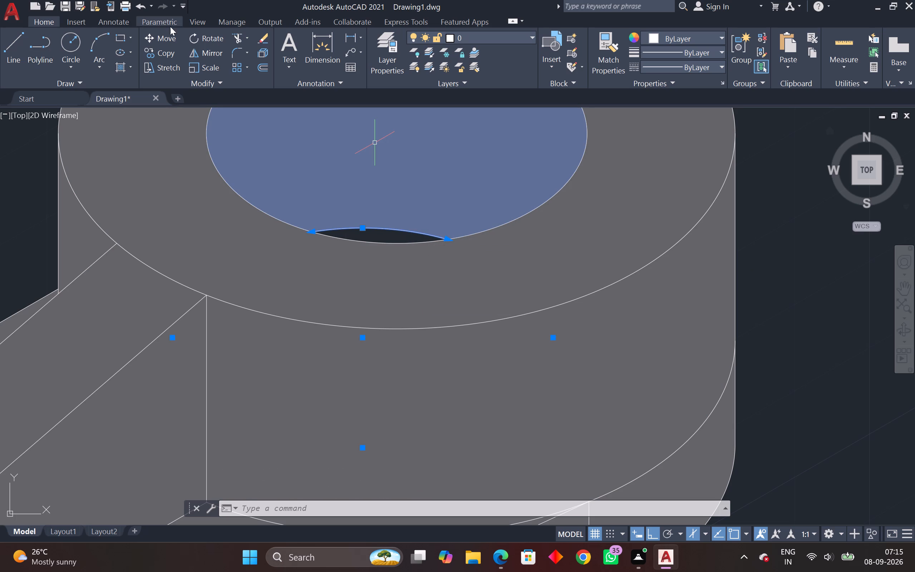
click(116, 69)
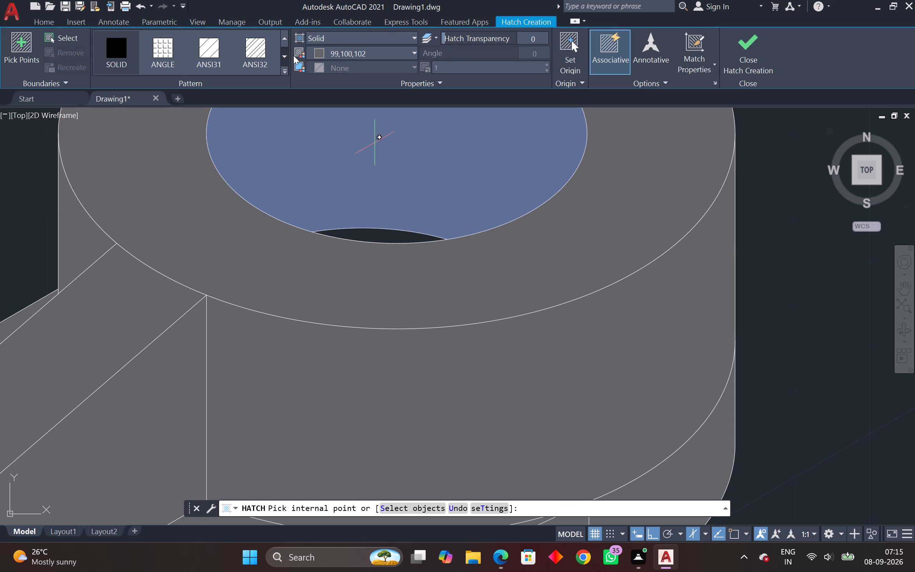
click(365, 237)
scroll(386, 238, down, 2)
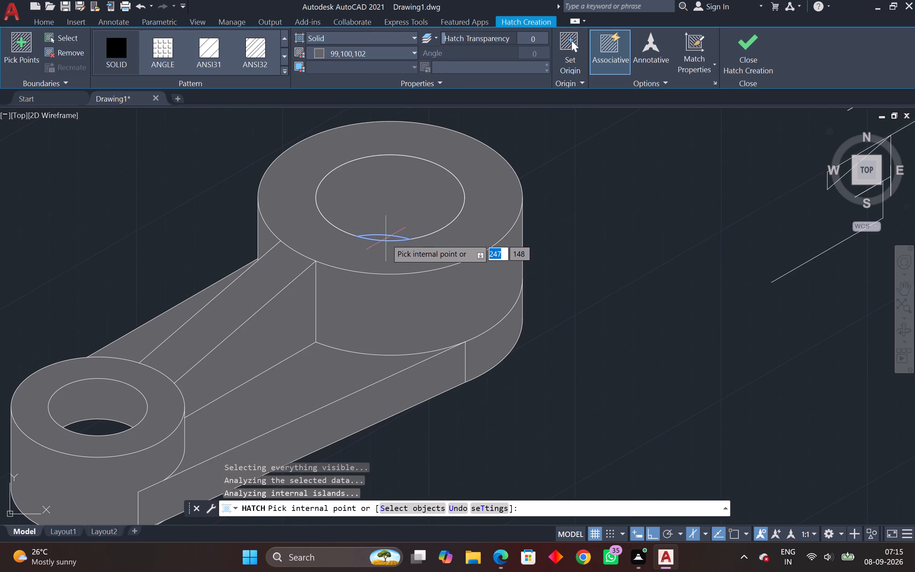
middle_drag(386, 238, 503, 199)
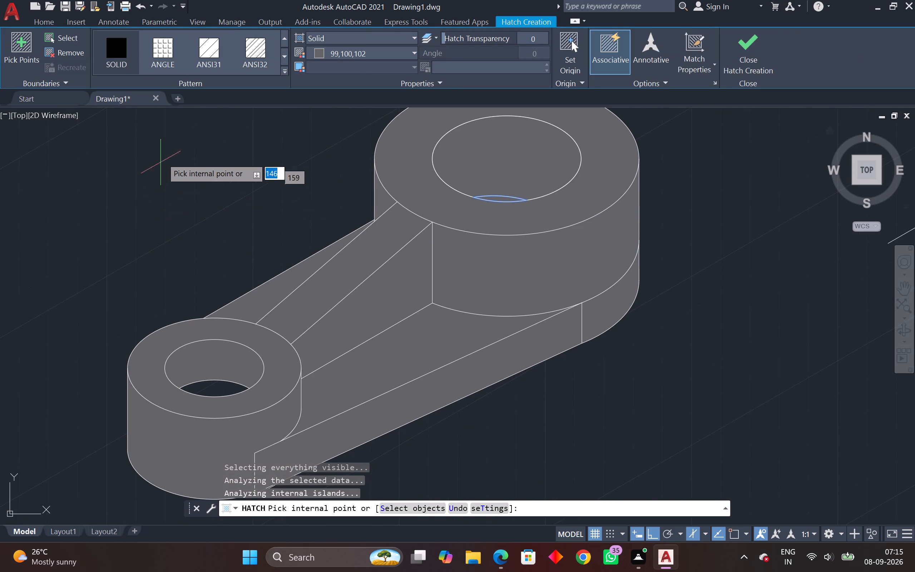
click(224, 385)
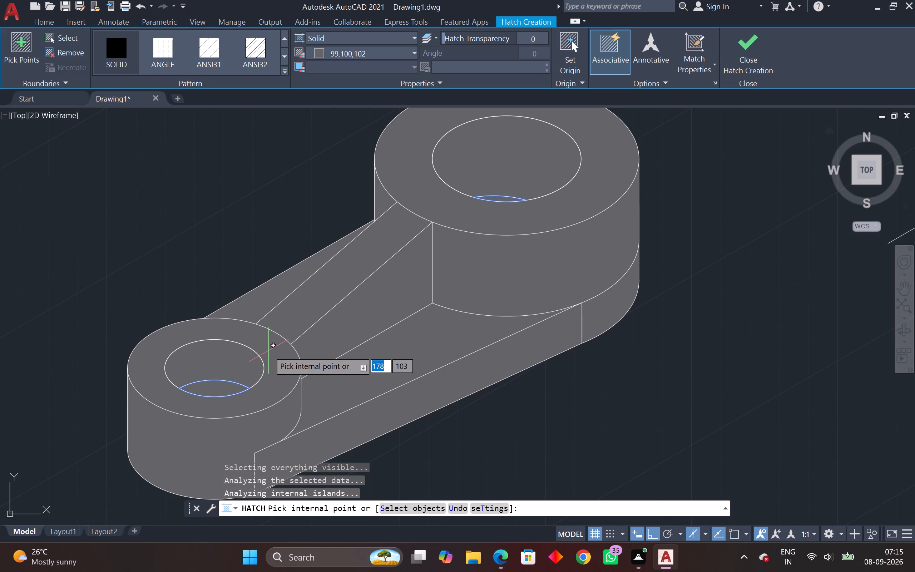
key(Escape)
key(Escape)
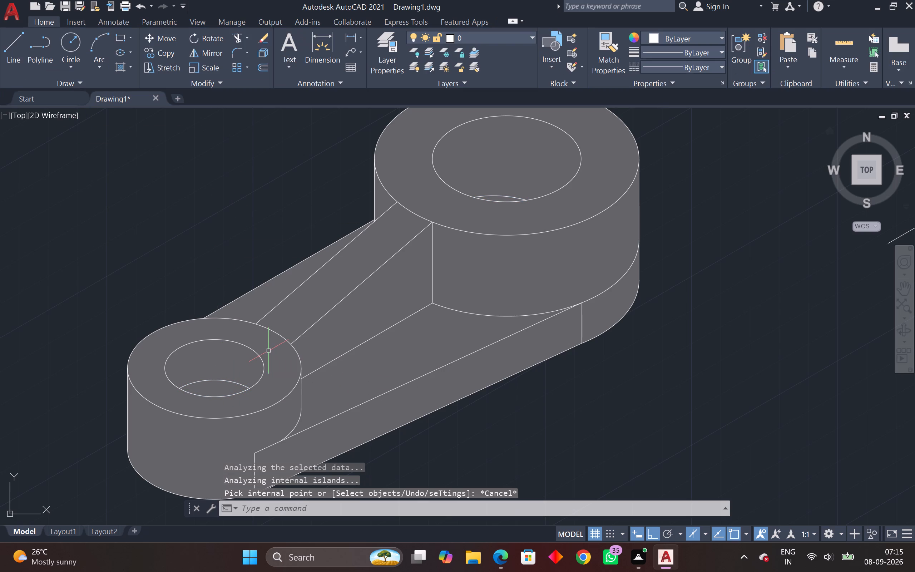
Erase the two inner arcs that mark the far bore edges inside the smaller and larger cylinders.
click(226, 380)
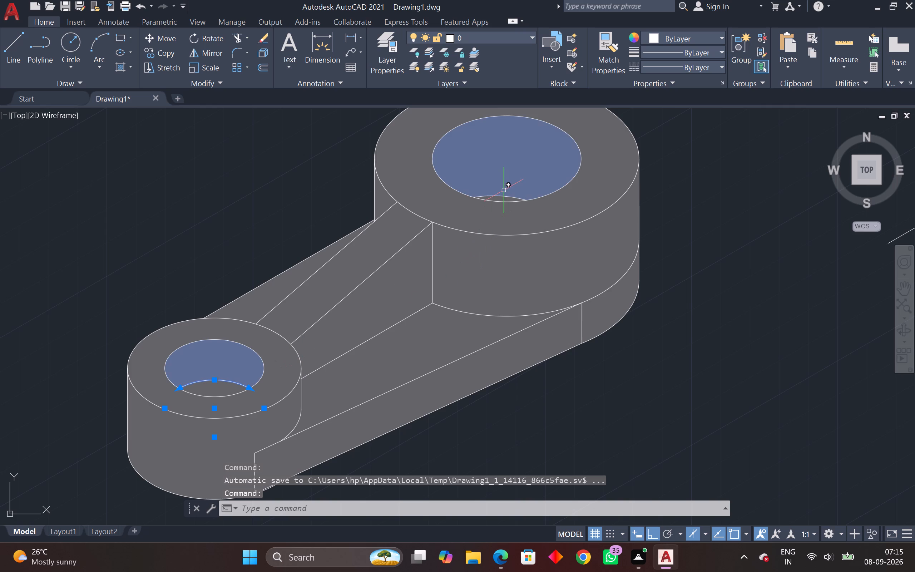
click(499, 196)
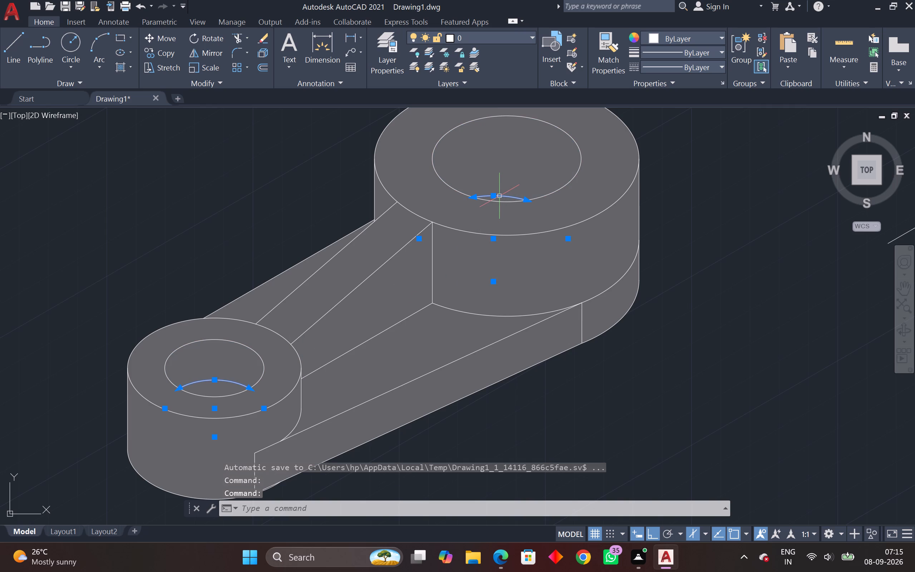
key(Delete)
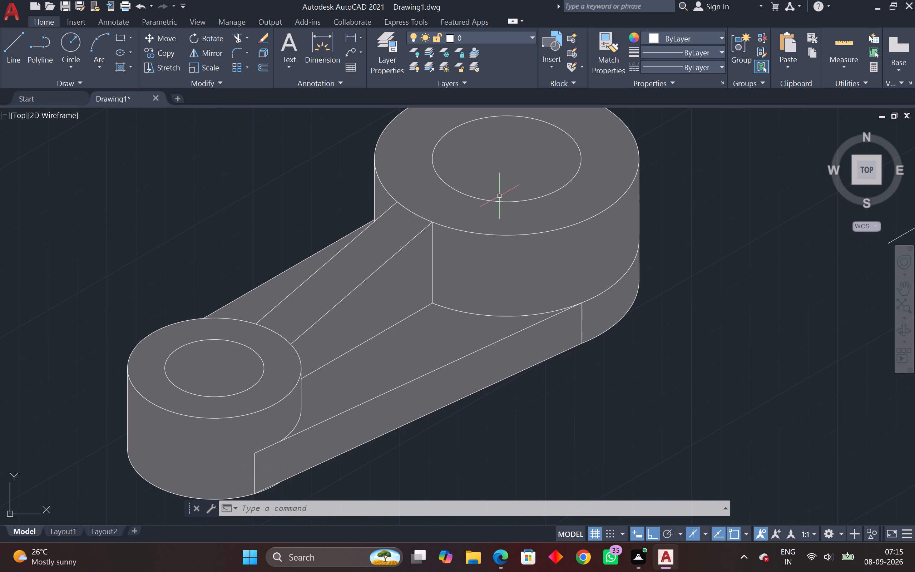
Erase the solid hatch fills inside both cylinder bores, including the crescent fills.
click(533, 168)
click(222, 383)
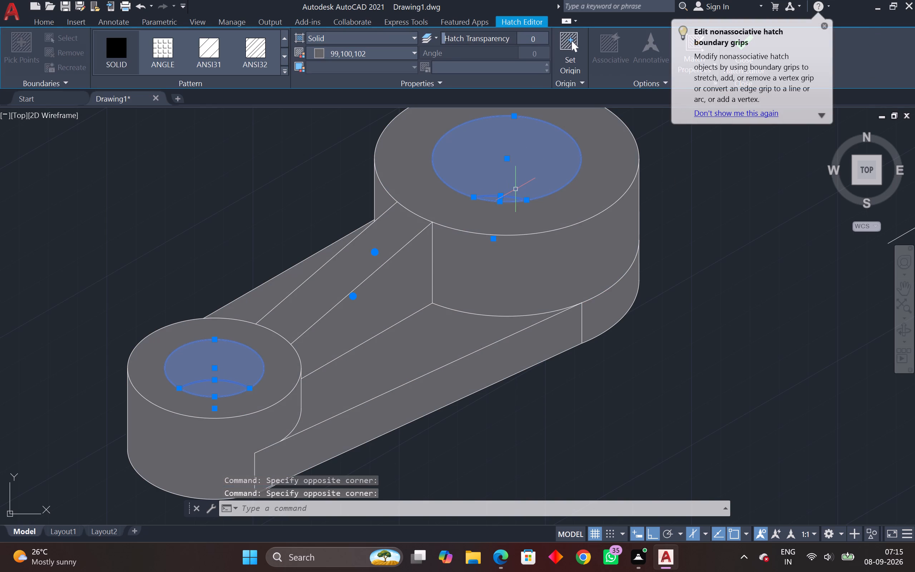
key(Delete)
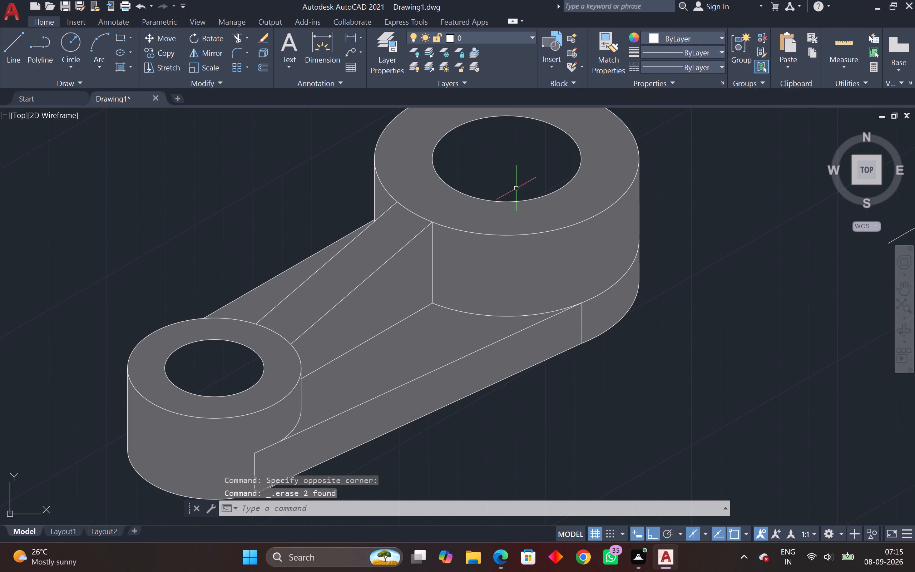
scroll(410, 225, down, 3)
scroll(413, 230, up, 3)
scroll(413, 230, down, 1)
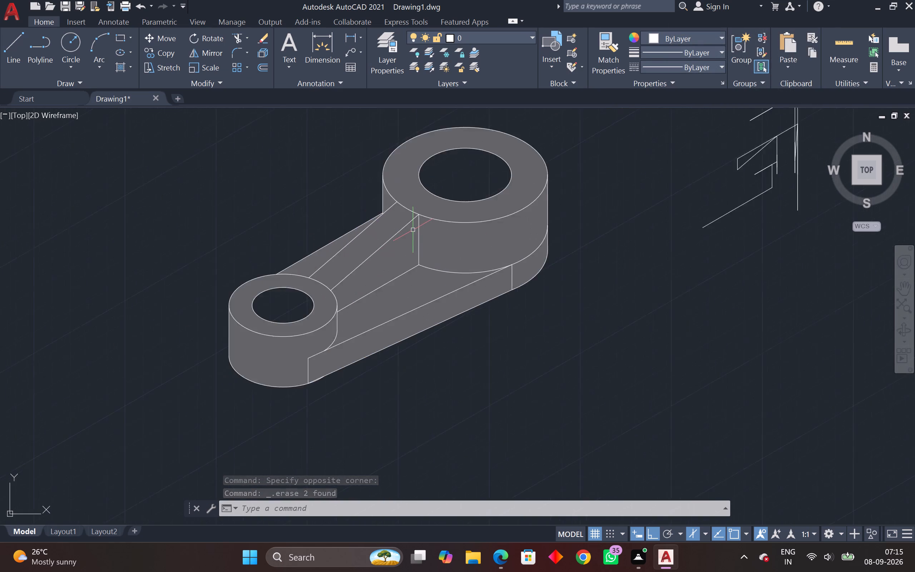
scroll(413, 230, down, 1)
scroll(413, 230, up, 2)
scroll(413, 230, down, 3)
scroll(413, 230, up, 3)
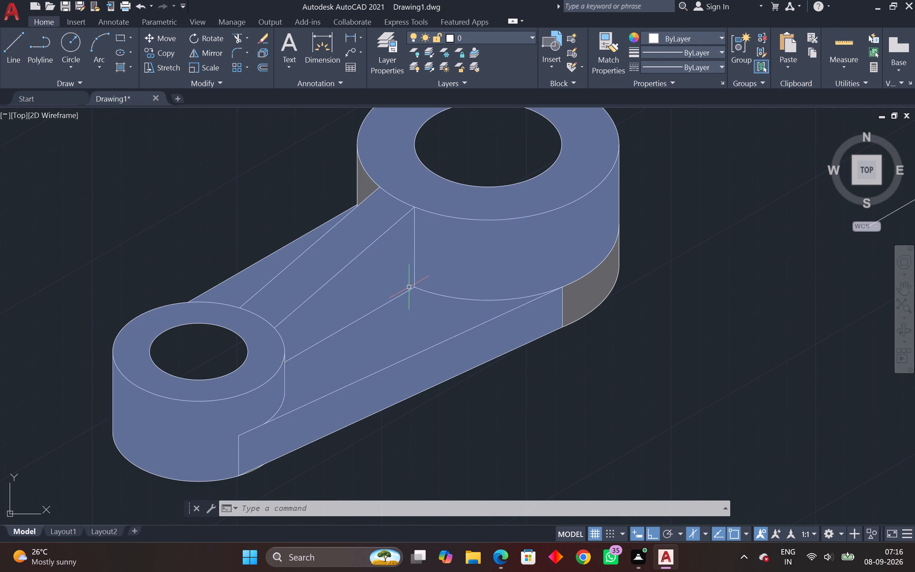
Draw a chain of connected ortho lines, vertical and along 30°, in the empty space well beyond the earlier loose lines.
scroll(484, 258, down, 3)
middle_drag(484, 258, 288, 387)
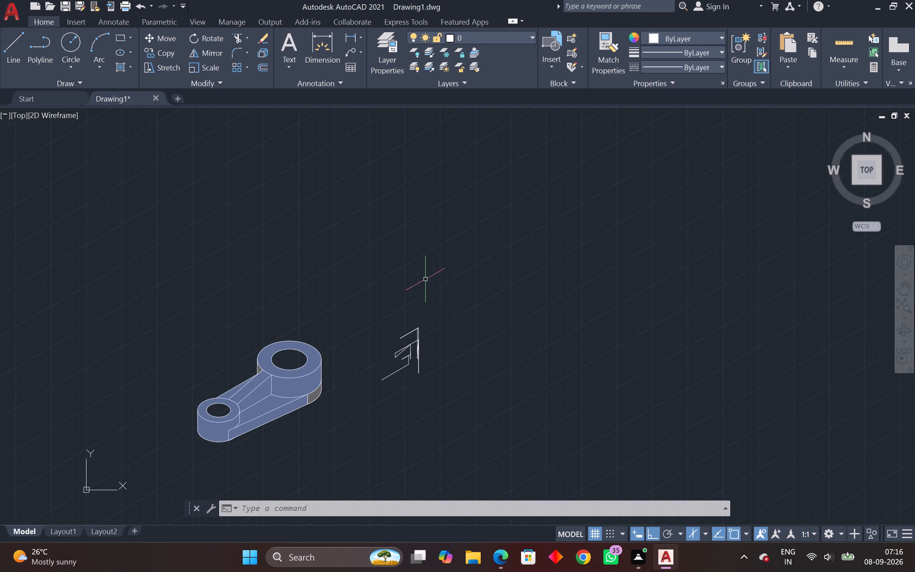
click(16, 42)
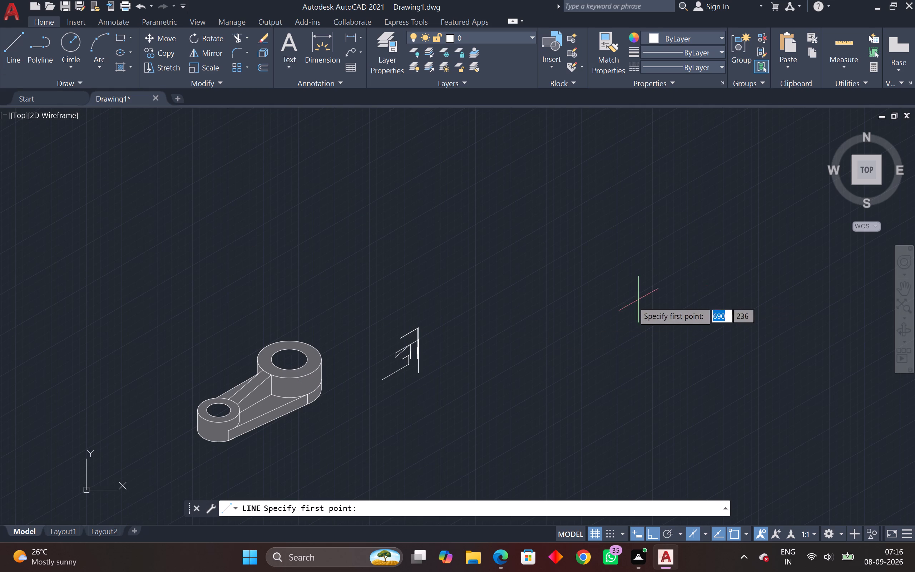
click(599, 310)
drag(559, 404, 580, 391)
drag(754, 220, 738, 243)
click(598, 389)
drag(672, 233, 665, 261)
drag(636, 395, 644, 387)
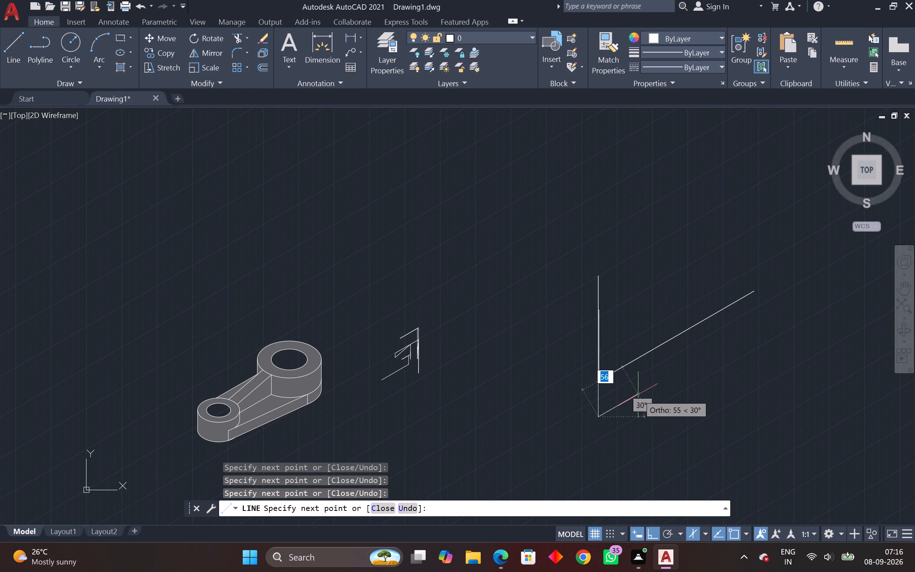
drag(779, 231, 748, 277)
click(650, 391)
drag(642, 322, 635, 370)
click(737, 200)
click(696, 309)
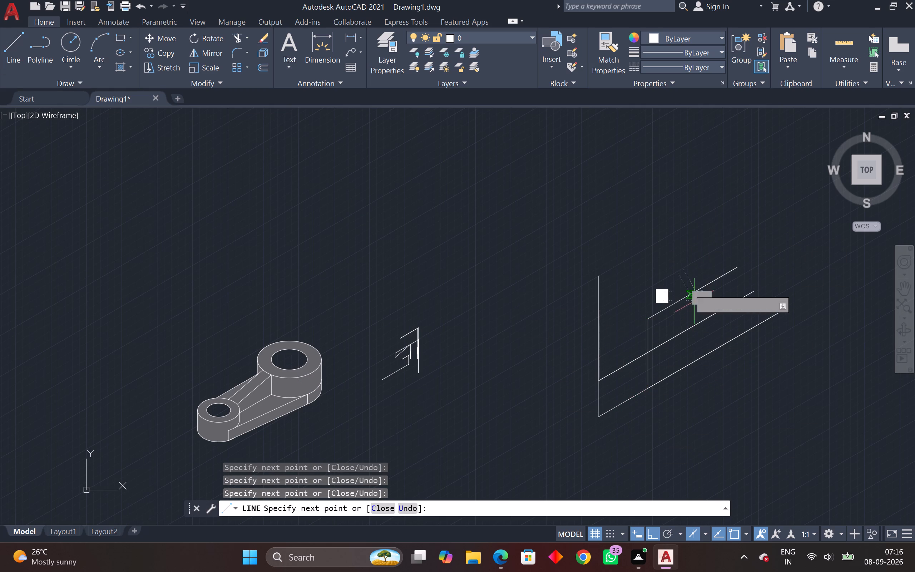
Extend the line chain with a long 30° segment across its top and slanted segments crossing through its middle.
drag(664, 238, 661, 238)
drag(494, 275, 497, 283)
drag(552, 351, 573, 369)
drag(742, 210, 757, 200)
drag(674, 382, 672, 370)
drag(723, 211, 653, 308)
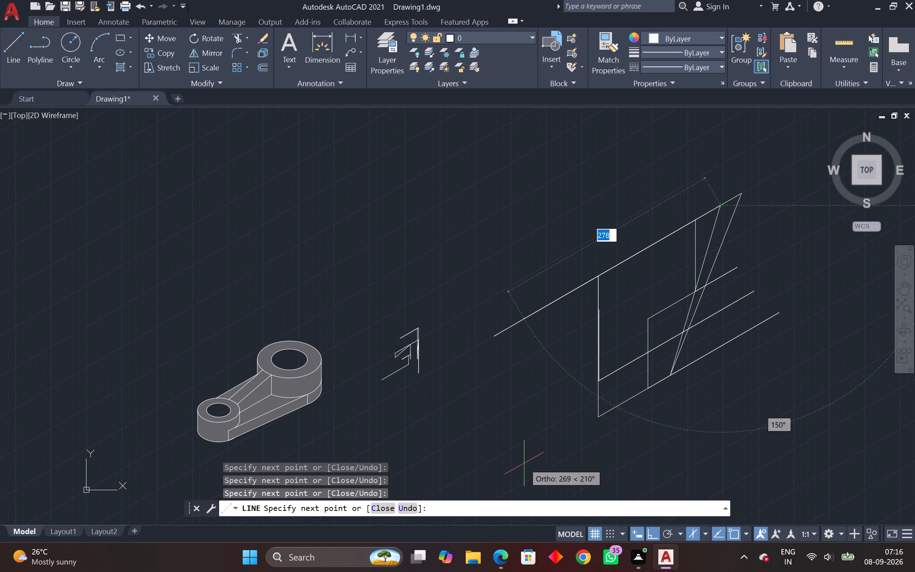
drag(524, 464, 530, 442)
drag(575, 317, 498, 441)
drag(511, 512, 590, 410)
drag(681, 324, 677, 413)
drag(680, 419, 766, 321)
drag(831, 255, 797, 304)
drag(708, 409, 698, 391)
drag(682, 367, 678, 359)
click(692, 405)
drag(798, 282, 797, 300)
drag(782, 336, 782, 342)
drag(754, 287, 752, 290)
drag(721, 386, 721, 391)
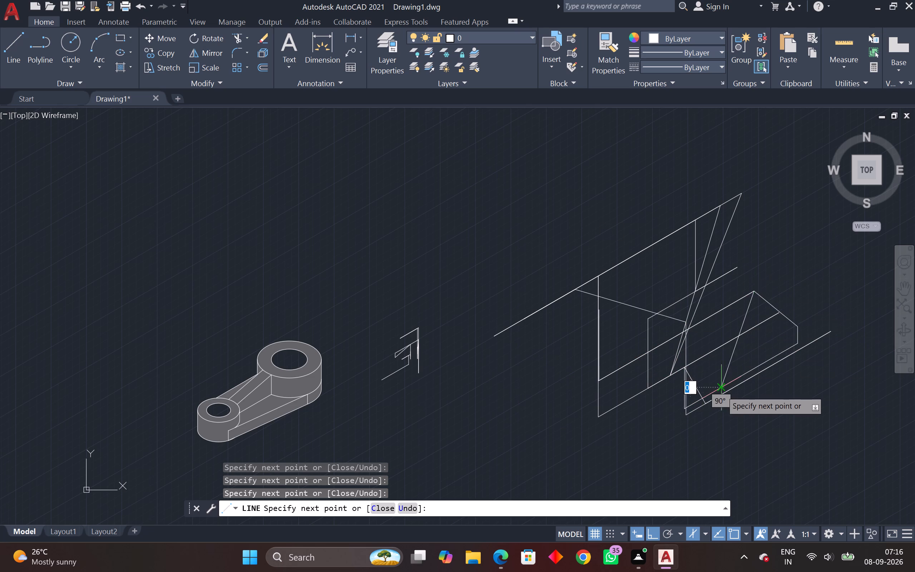
Continue the line chain with overlapping vertical, 30° and slanted segments across the existing loose line cluster.
drag(723, 263, 719, 268)
click(669, 351)
drag(655, 303, 654, 297)
drag(581, 378, 590, 365)
drag(637, 269, 556, 368)
drag(513, 422, 555, 358)
drag(584, 326, 538, 388)
drag(538, 389, 676, 321)
drag(678, 322, 683, 364)
click(691, 411)
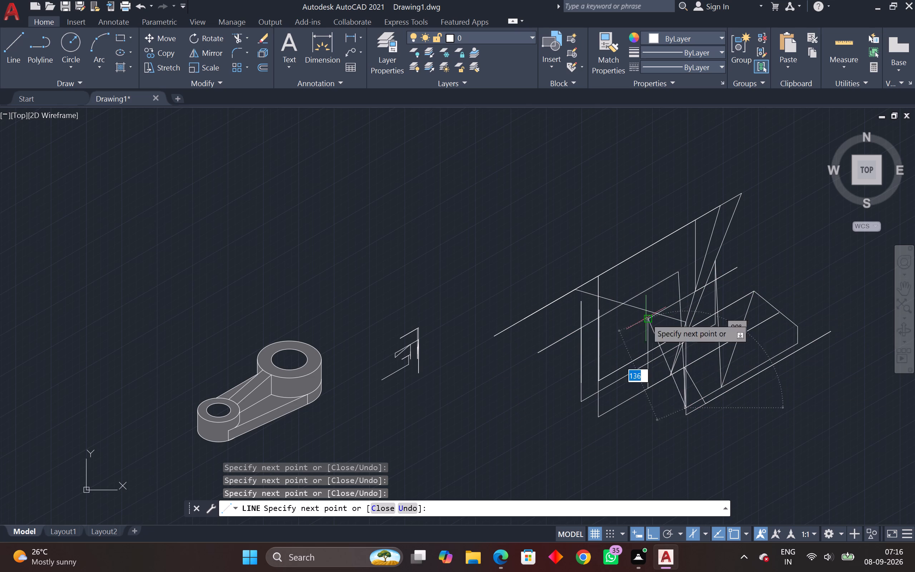
drag(598, 363, 605, 369)
click(819, 355)
drag(791, 315, 735, 345)
drag(681, 378, 676, 398)
drag(694, 430, 713, 488)
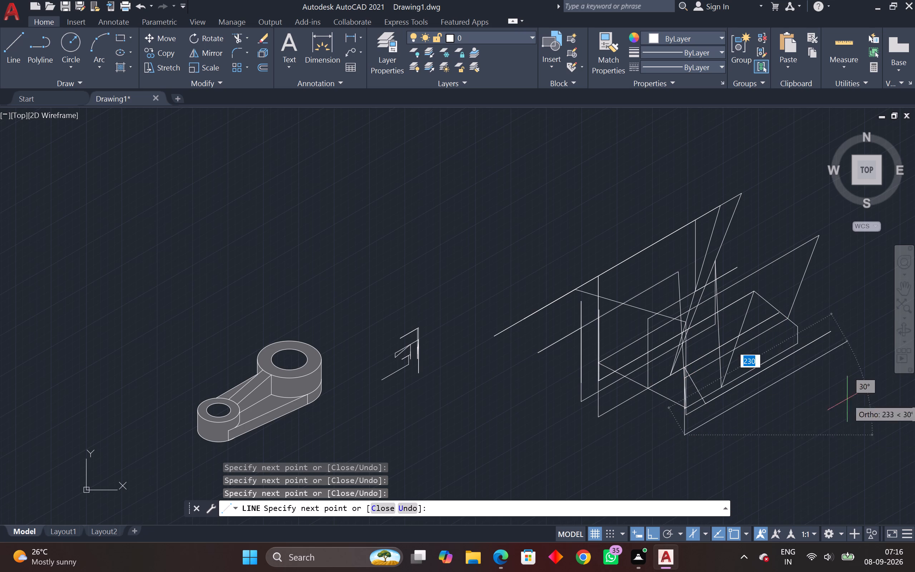
drag(789, 371, 641, 369)
drag(545, 391, 541, 385)
drag(547, 385, 626, 370)
drag(697, 279, 698, 282)
drag(698, 368, 702, 382)
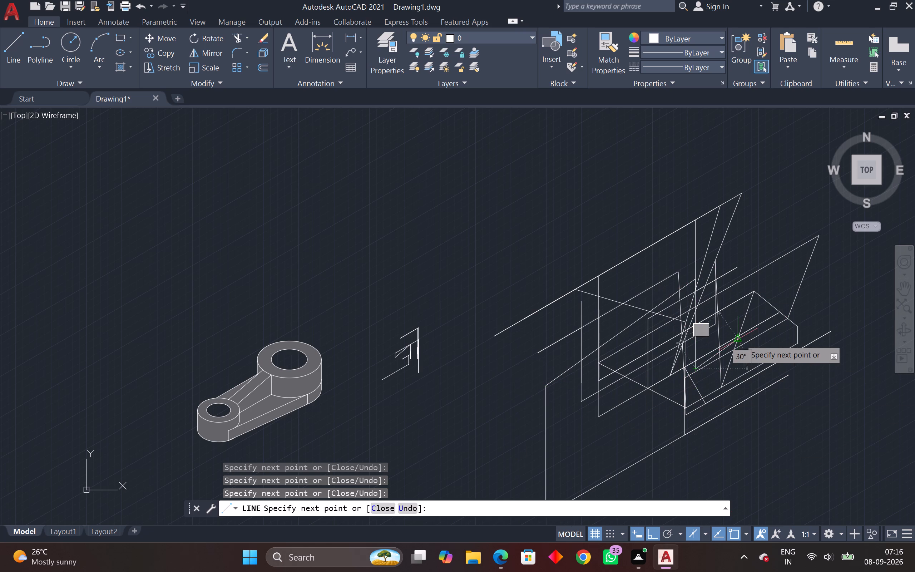
Run the line chain back toward the part along 210°, adding a tall vertical and short segments beside the larger cylinder.
middle_drag(588, 421, 914, 209)
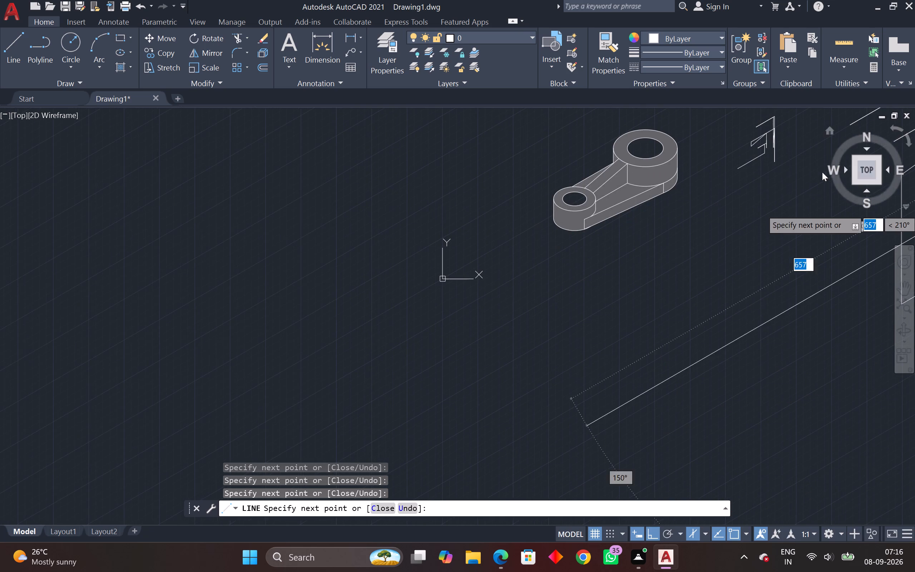
scroll(778, 168, up, 2)
middle_drag(717, 198, 818, 312)
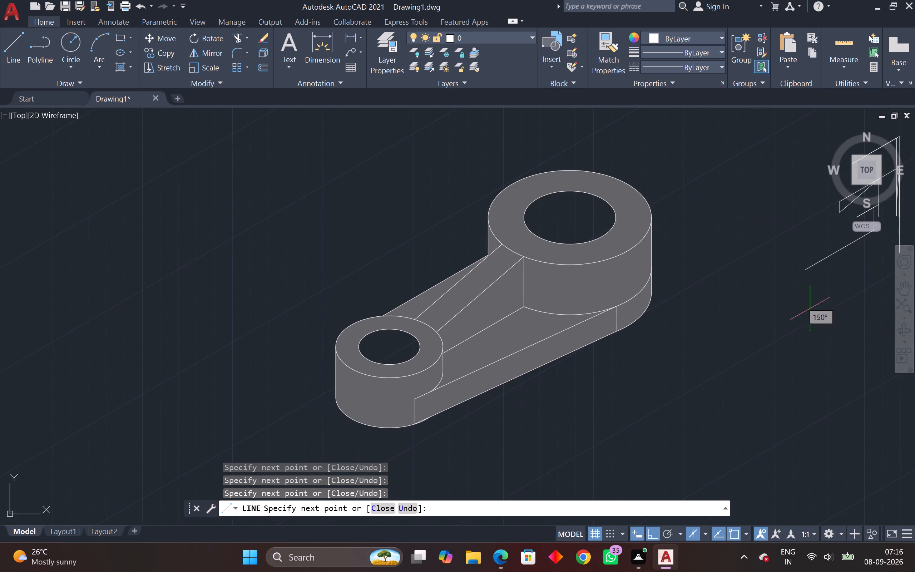
click(794, 307)
drag(799, 321, 805, 321)
click(816, 303)
click(803, 326)
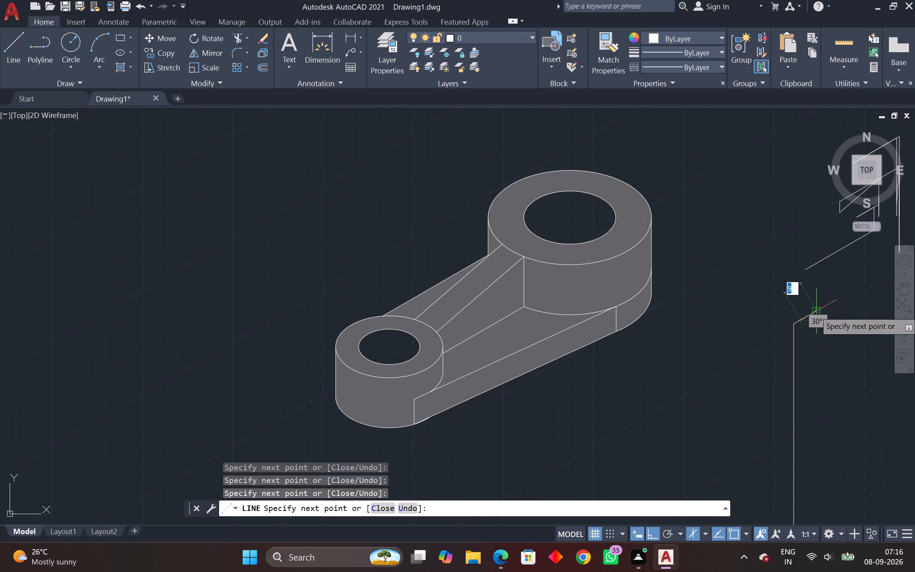
click(818, 310)
drag(797, 329, 800, 329)
drag(808, 275, 791, 312)
click(791, 312)
drag(810, 283, 813, 295)
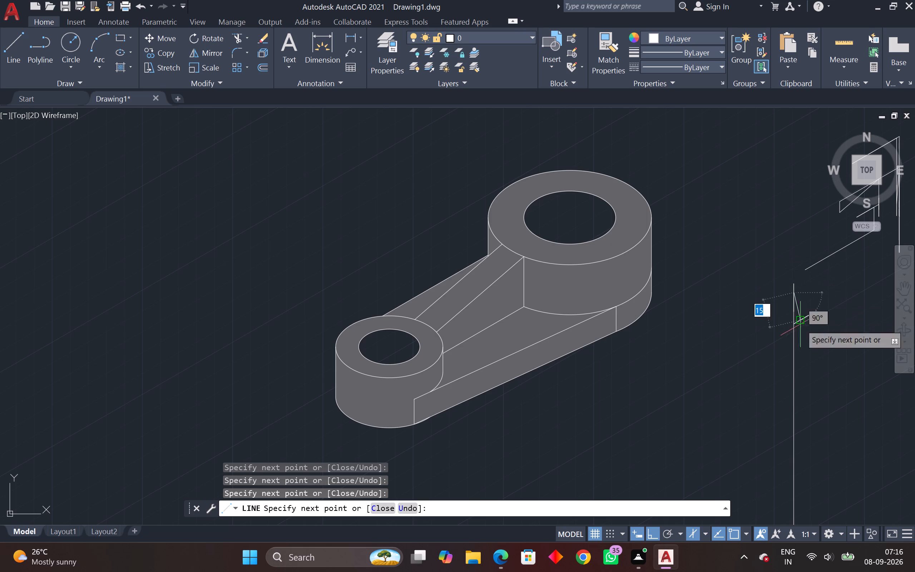
click(791, 378)
drag(743, 260, 724, 247)
click(724, 247)
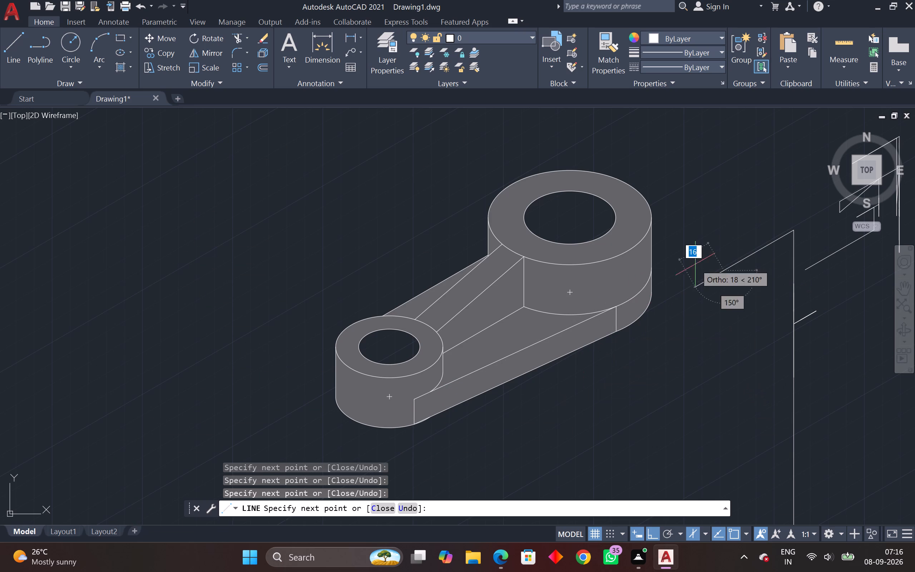
Extend the line chain along 30° from beside the larger cylinder to the loose line cluster, adding vertical and slanted segments there.
scroll(806, 227, down, 1)
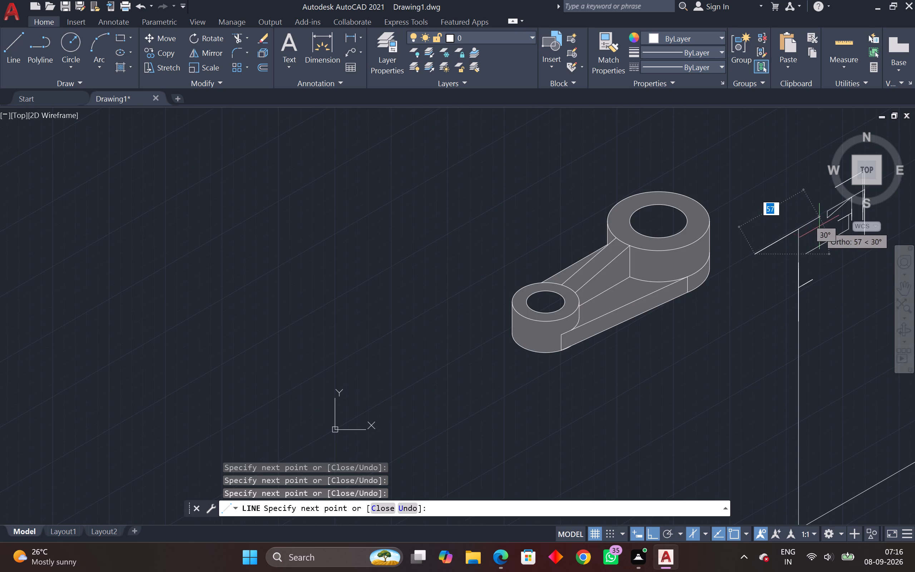
middle_drag(821, 226, 518, 438)
drag(771, 223, 772, 228)
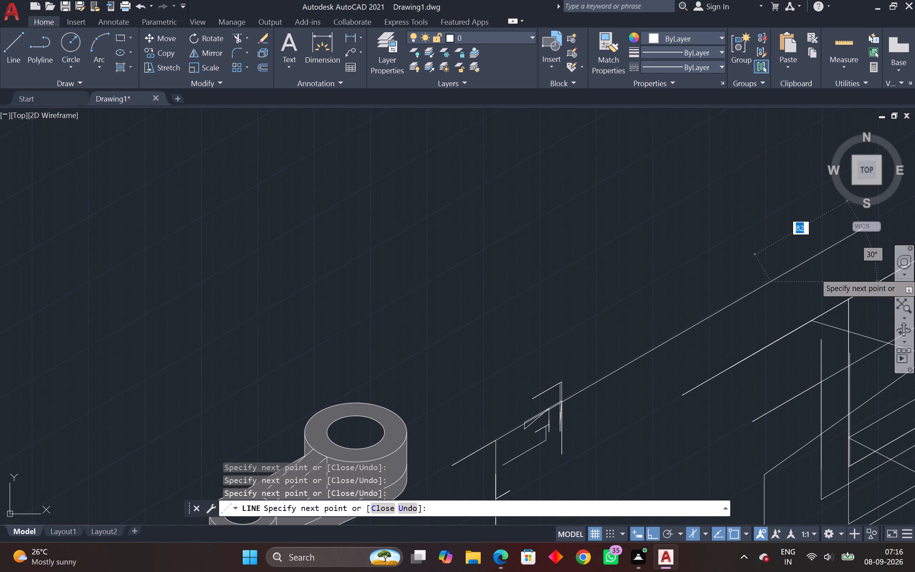
click(914, 275)
drag(774, 268, 783, 290)
drag(849, 400, 840, 377)
drag(802, 328, 800, 332)
drag(797, 571, 771, 544)
click(753, 427)
click(718, 354)
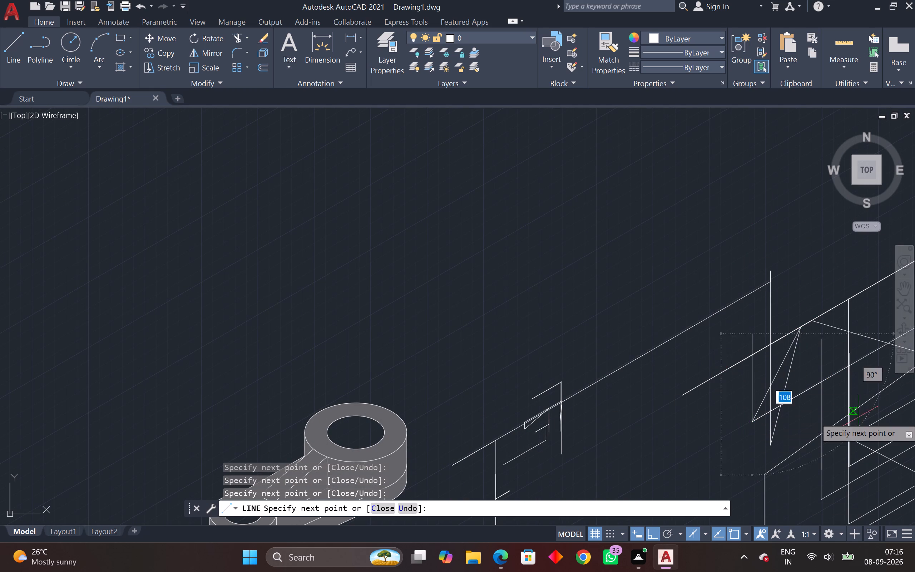
click(858, 418)
drag(742, 280, 733, 282)
drag(817, 347, 812, 307)
drag(771, 257, 782, 256)
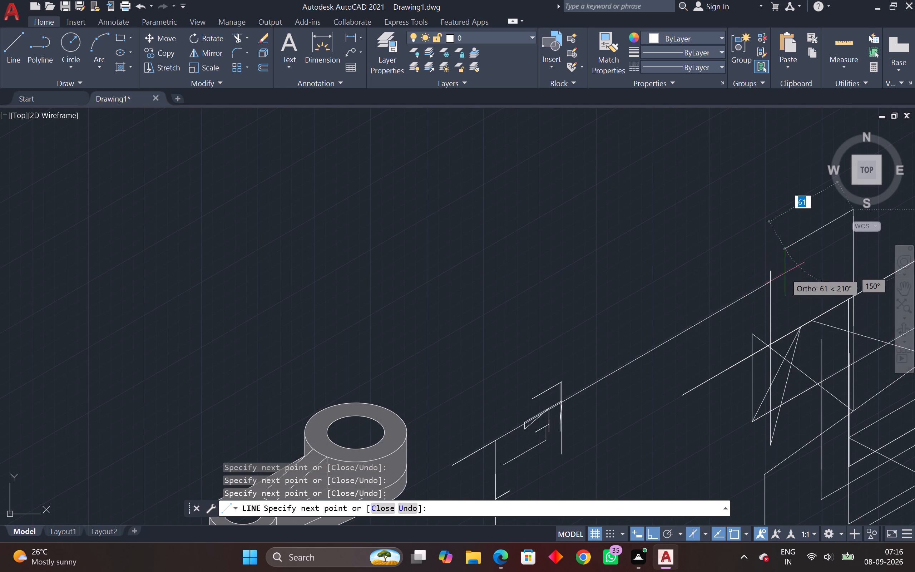
drag(694, 240, 743, 258)
drag(751, 255, 750, 249)
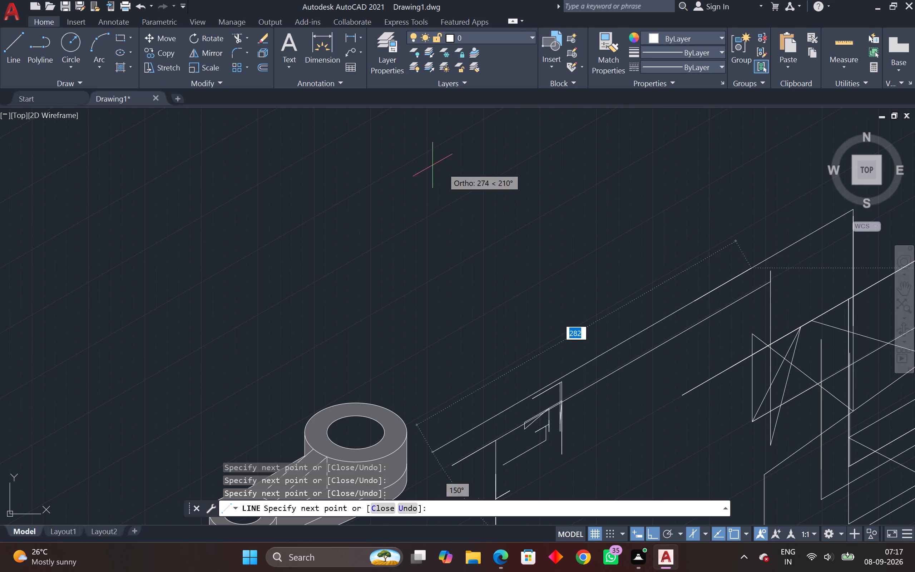
Continue the line chain with zigzag and tall vertical segments along the near side of the loose line cluster.
drag(765, 299, 771, 313)
click(788, 383)
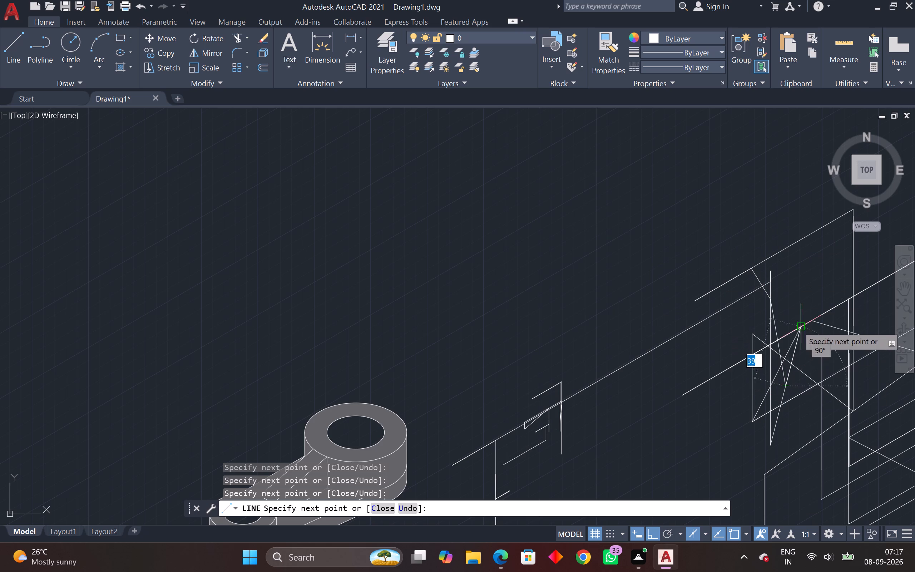
drag(797, 326, 797, 339)
drag(795, 434, 804, 410)
drag(858, 241, 855, 271)
click(831, 378)
drag(839, 238, 831, 291)
drag(746, 476, 773, 395)
drag(777, 328, 770, 378)
click(755, 363)
drag(755, 363, 760, 371)
drag(739, 301, 721, 377)
drag(701, 398, 707, 396)
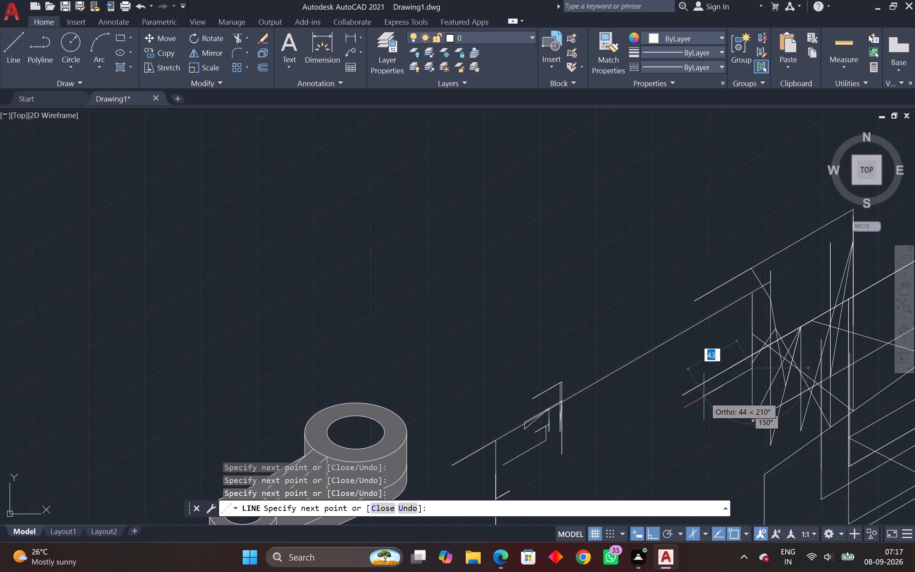
drag(707, 396, 705, 396)
drag(711, 411, 724, 477)
drag(630, 209, 646, 271)
drag(687, 350, 696, 332)
drag(763, 199, 763, 203)
drag(722, 318, 730, 309)
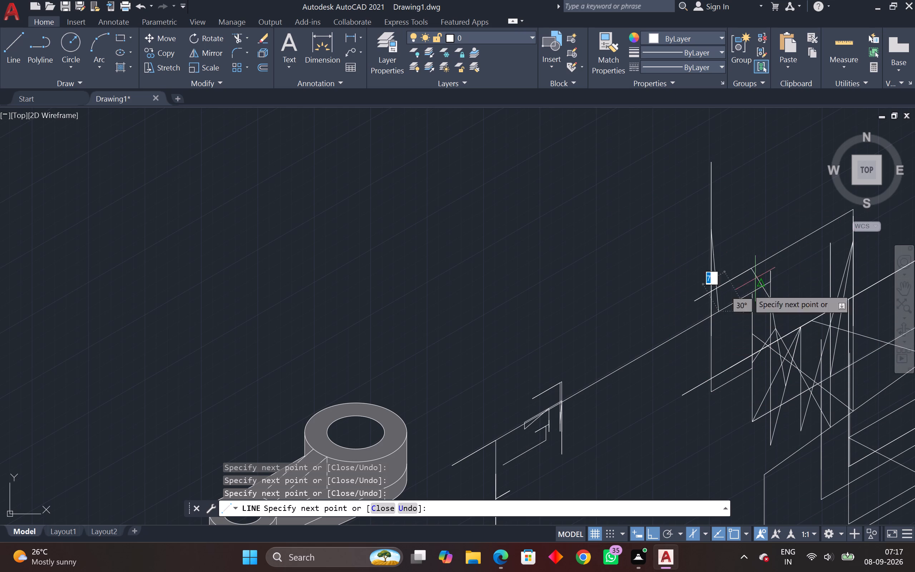
Add more steep zigzag and vertical segments to the line chain within the dense part of the loose line cluster.
drag(795, 221, 780, 265)
drag(738, 367, 741, 356)
drag(768, 271, 762, 277)
drag(757, 316, 761, 318)
click(762, 227)
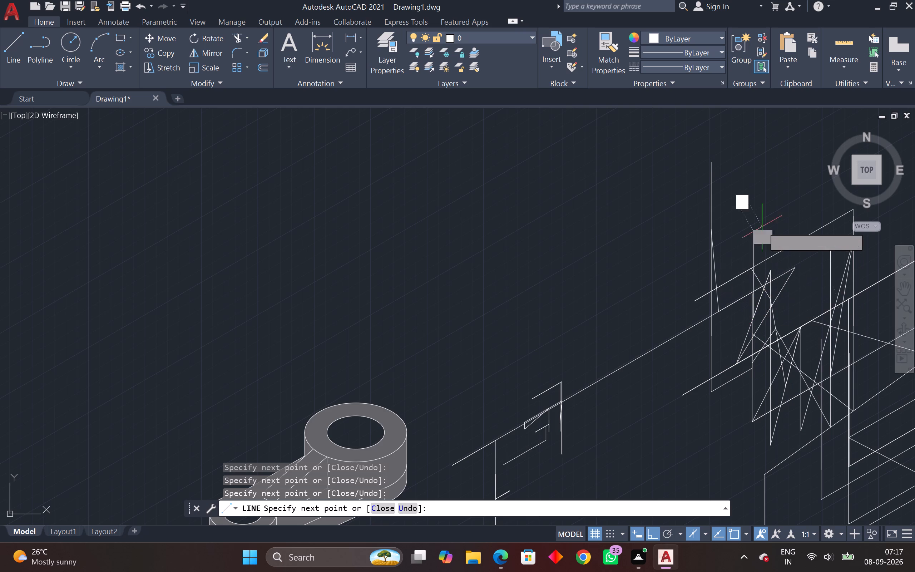
drag(779, 380, 783, 391)
drag(812, 283, 814, 290)
drag(835, 378, 835, 371)
click(834, 263)
drag(830, 295, 831, 281)
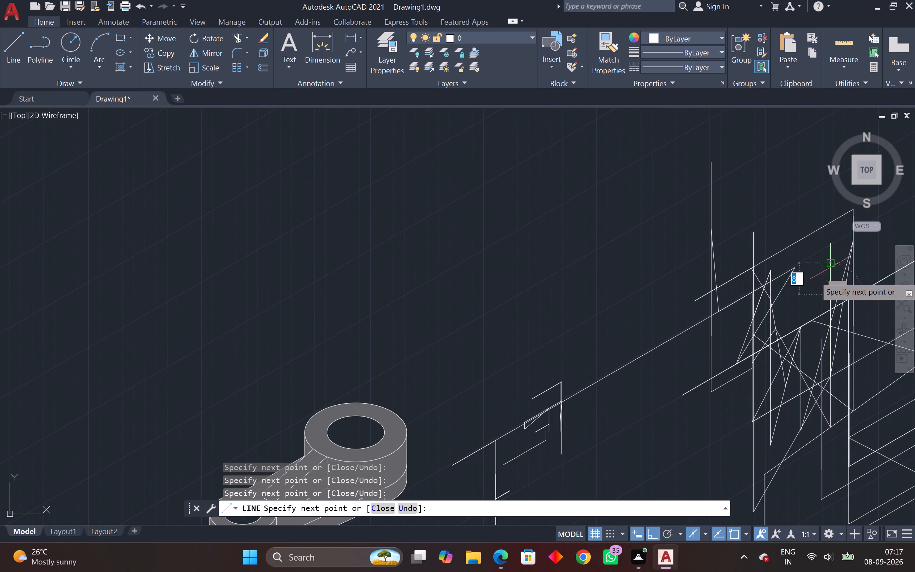
drag(811, 190, 810, 196)
drag(771, 394, 770, 399)
click(829, 348)
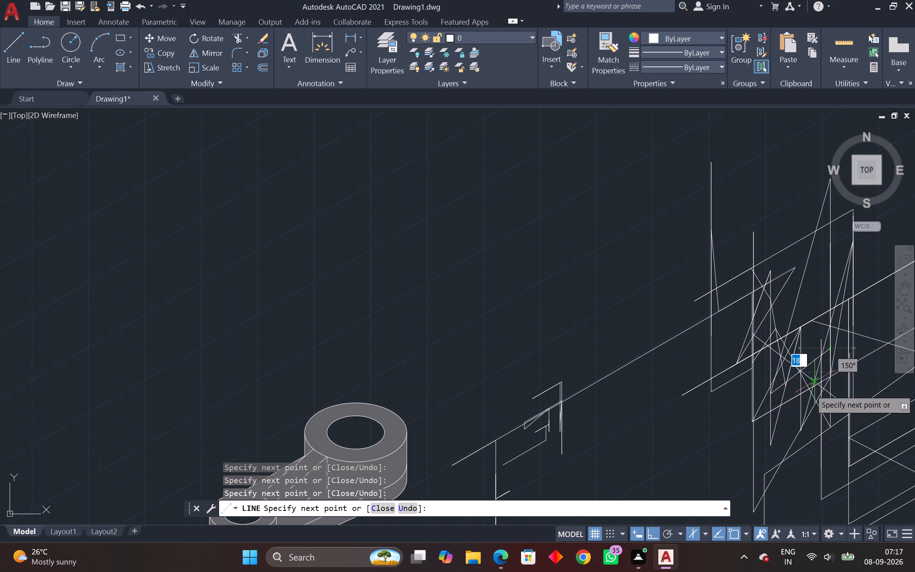
click(795, 420)
drag(888, 312, 886, 330)
click(836, 405)
drag(867, 389, 857, 421)
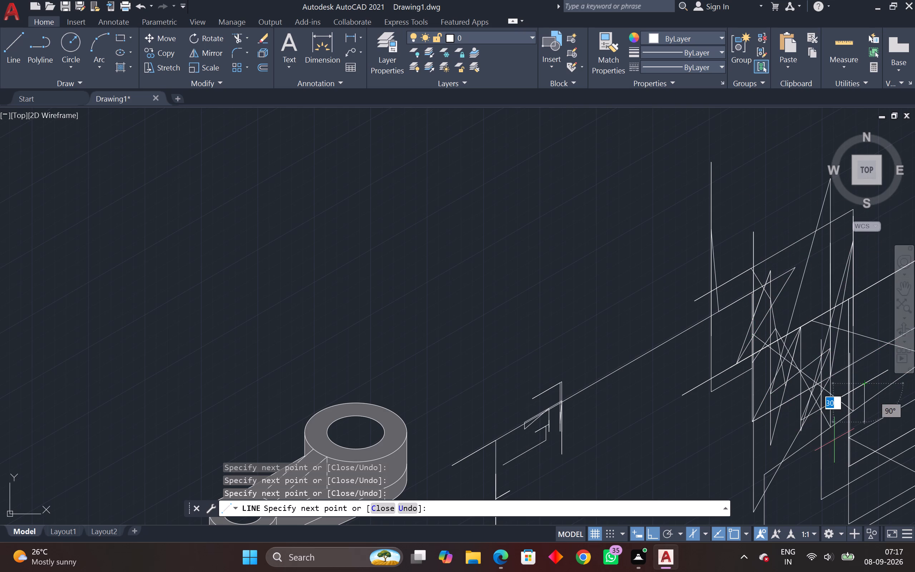
click(833, 440)
click(831, 391)
drag(827, 342, 830, 349)
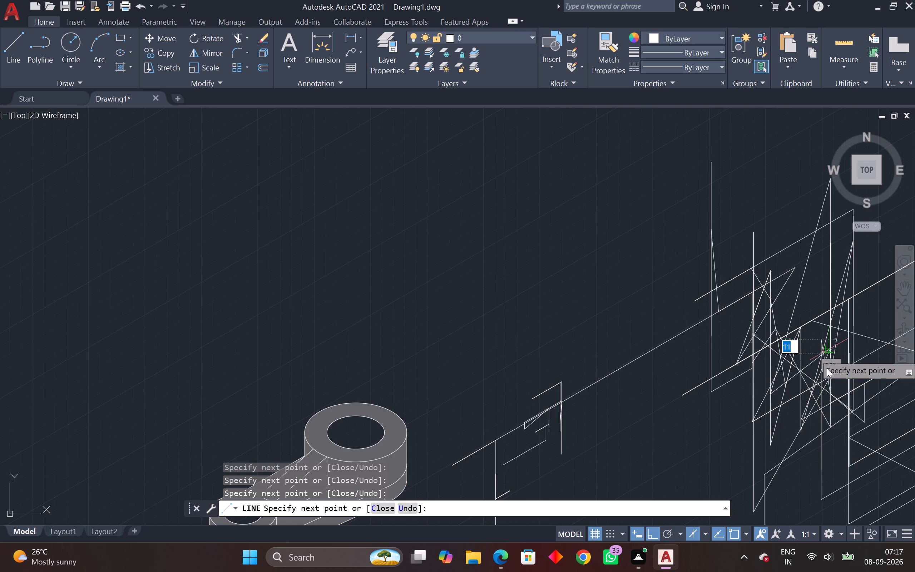
drag(811, 413, 826, 401)
Orbit the model in 3D to examine the shaded part and the loose lines from tilted viewpoints.
drag(911, 327, 910, 334)
click(872, 372)
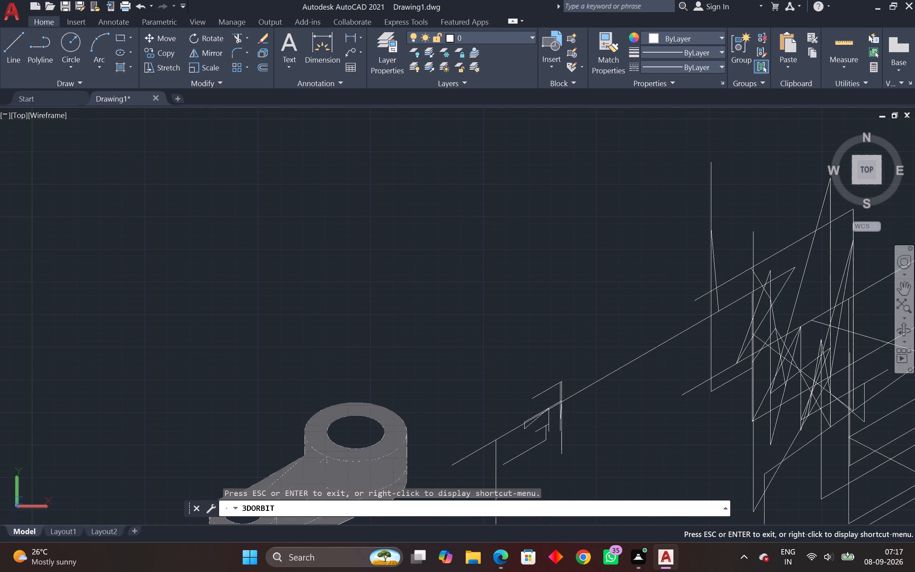
click(801, 333)
drag(812, 198, 811, 235)
click(779, 319)
drag(750, 253, 688, 321)
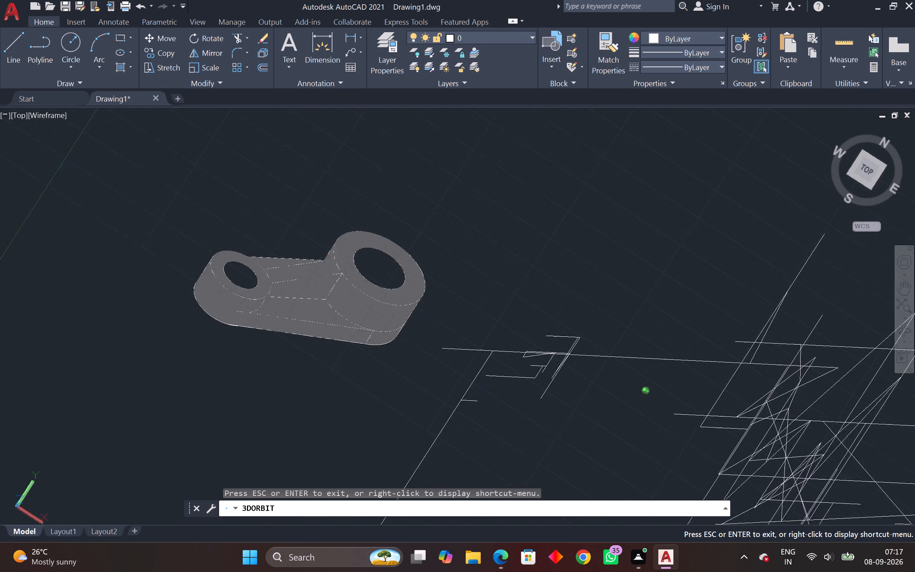
drag(688, 321, 739, 305)
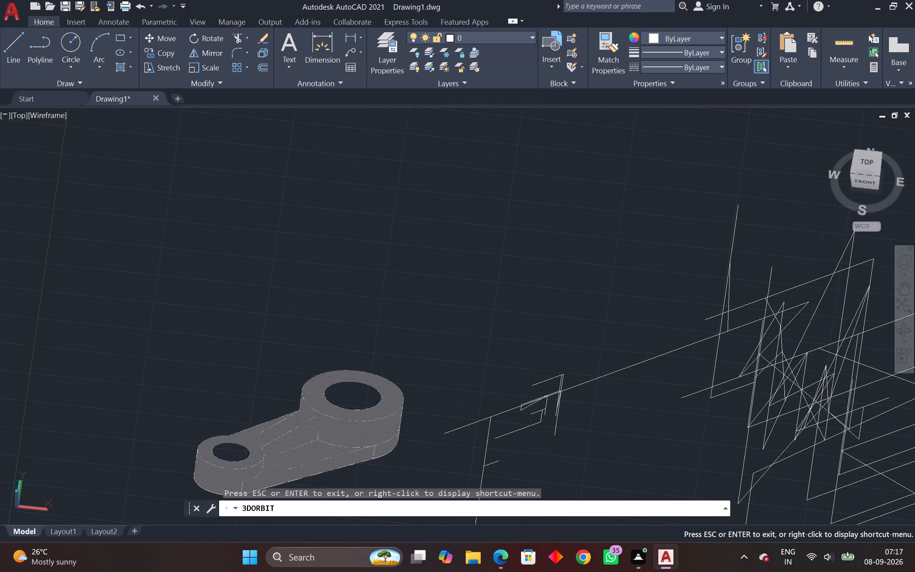
click(862, 160)
triple_click(874, 163)
drag(874, 163, 873, 170)
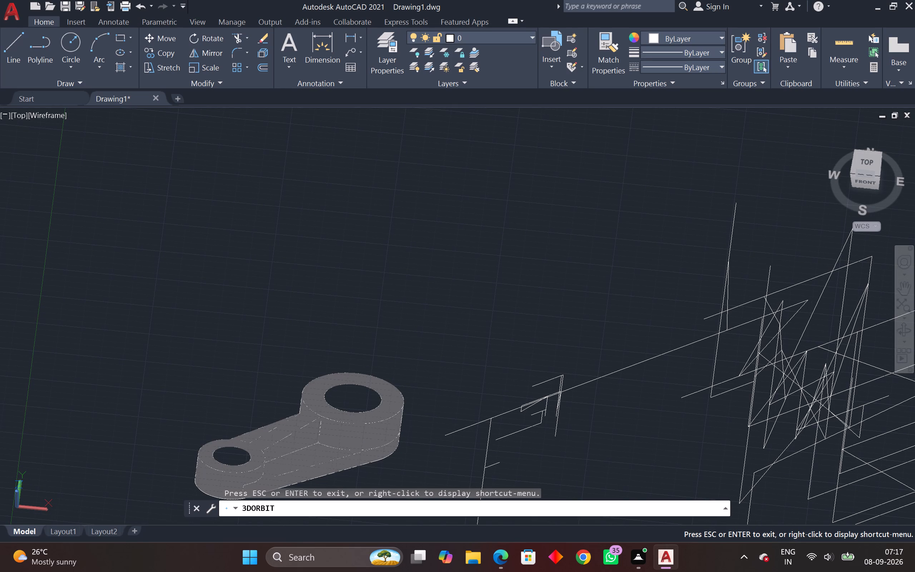
click(873, 170)
click(873, 170)
drag(713, 307, 677, 331)
scroll(665, 339, down, 4)
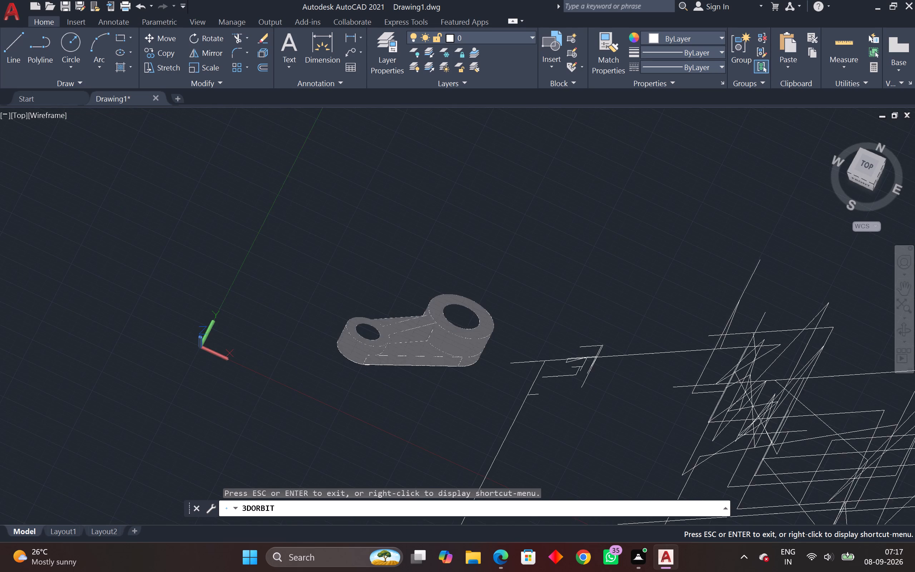
scroll(665, 339, down, 3)
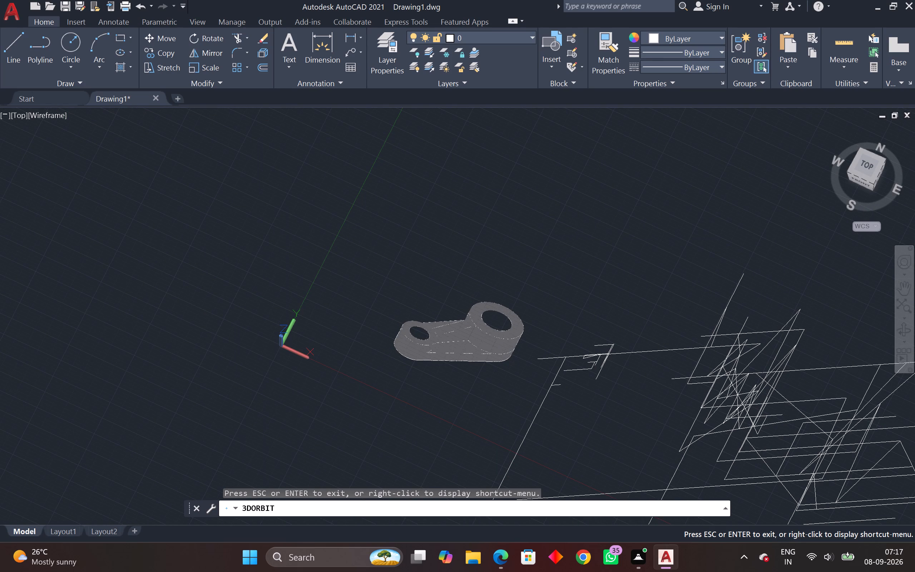
click(849, 173)
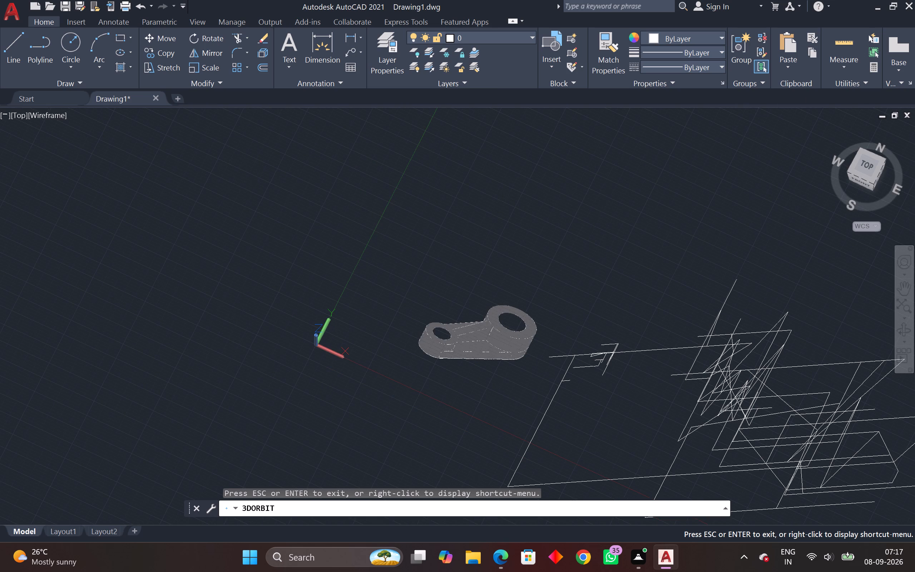
Exit the 3D orbit and return the model to the Top view.
key(Escape)
key(Escape)
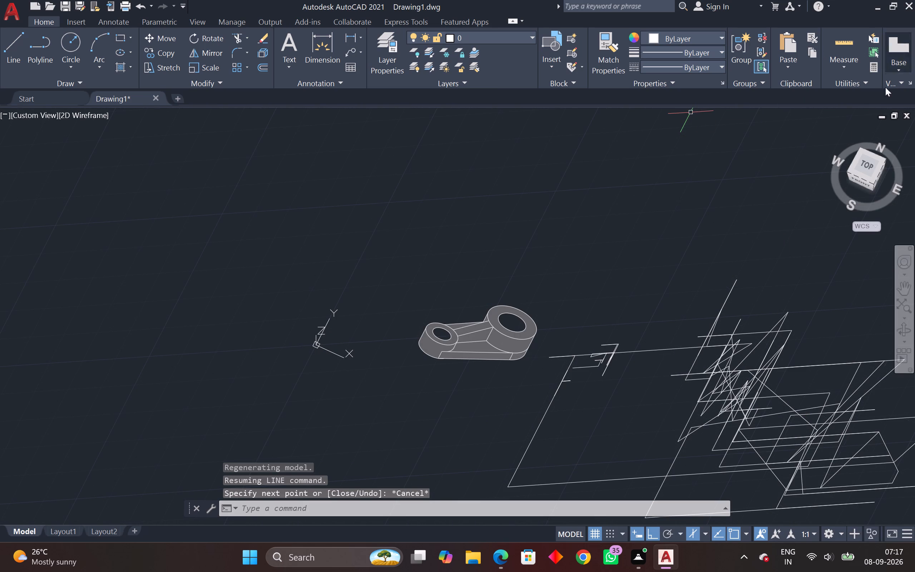
click(872, 170)
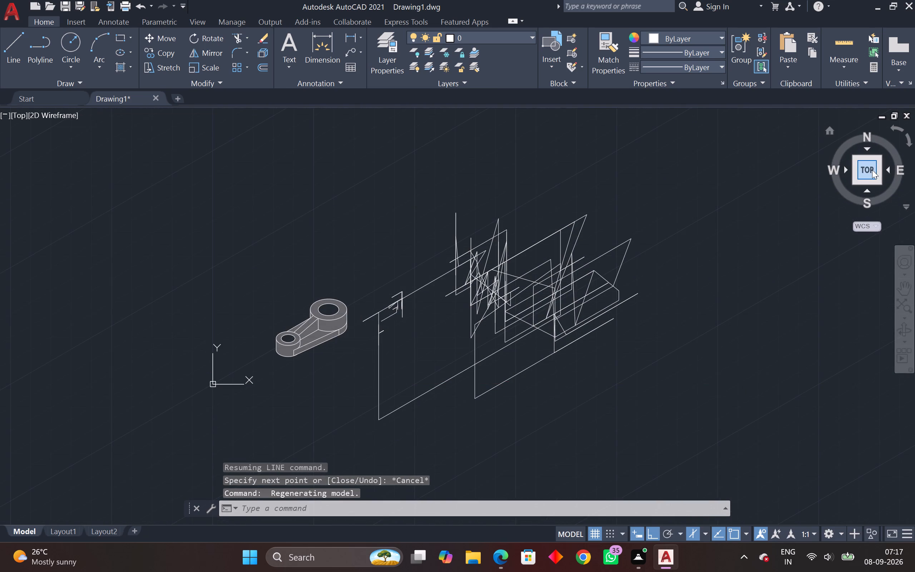
scroll(541, 315, up, 2)
middle_drag(559, 328, 736, 315)
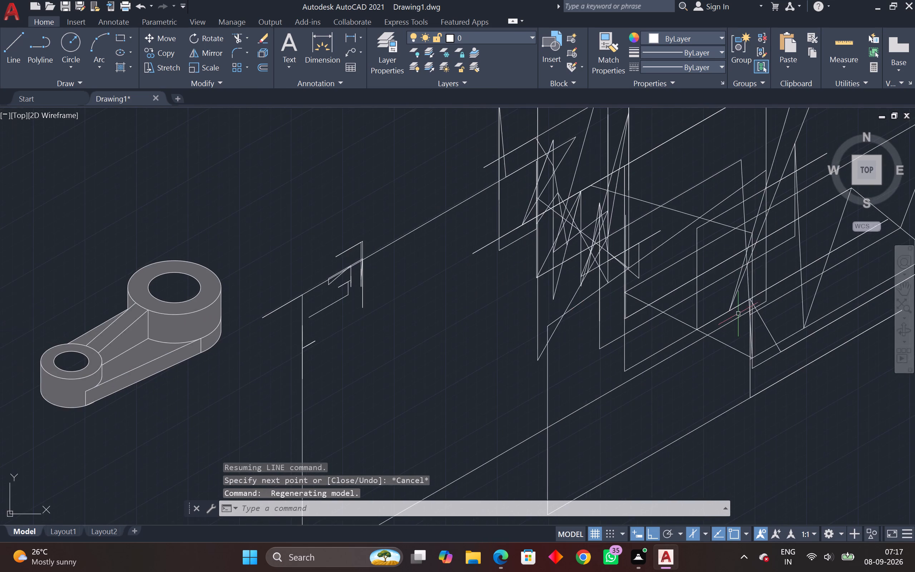
middle_drag(520, 332, 888, 294)
middle_drag(710, 316, 541, 355)
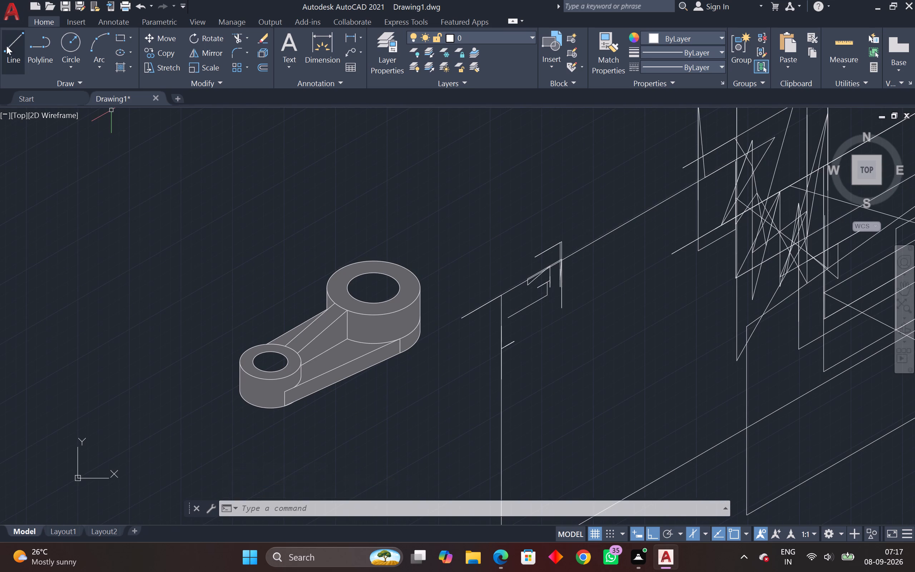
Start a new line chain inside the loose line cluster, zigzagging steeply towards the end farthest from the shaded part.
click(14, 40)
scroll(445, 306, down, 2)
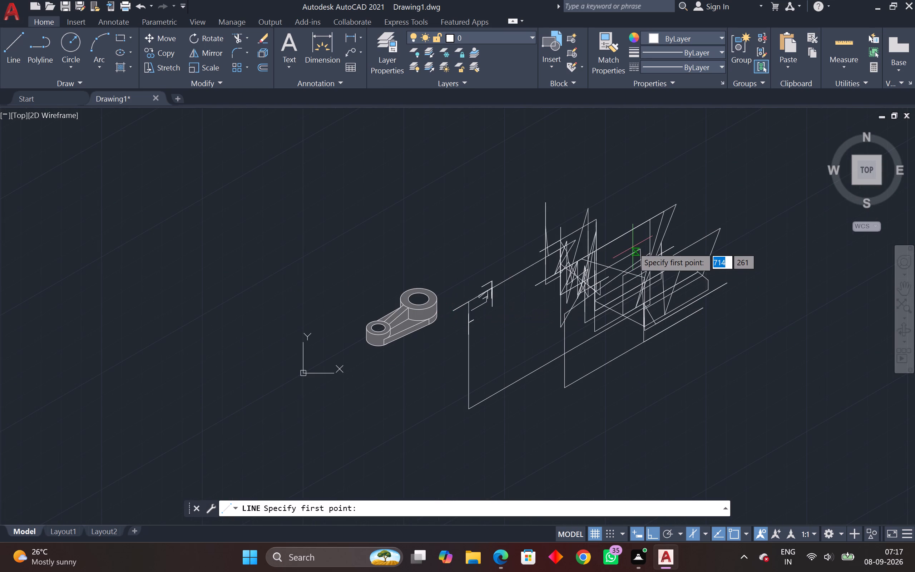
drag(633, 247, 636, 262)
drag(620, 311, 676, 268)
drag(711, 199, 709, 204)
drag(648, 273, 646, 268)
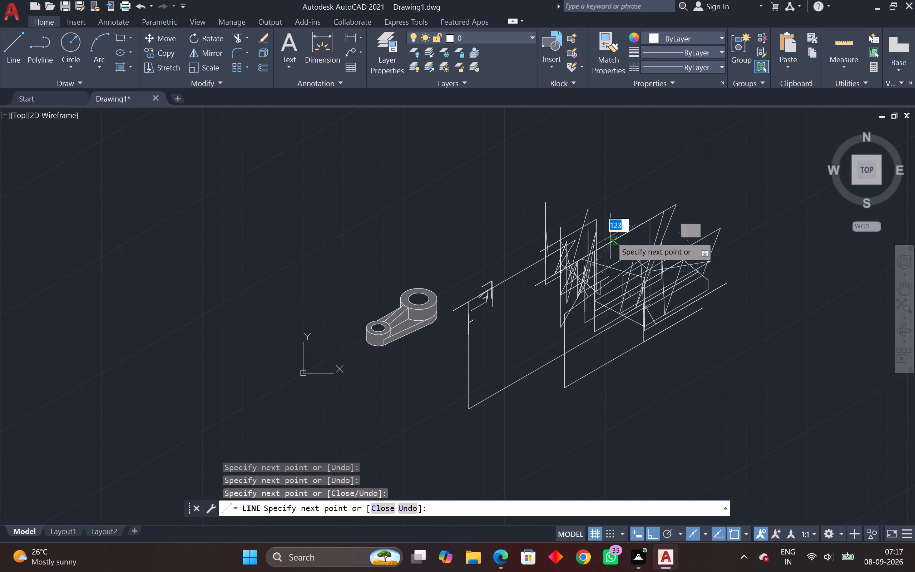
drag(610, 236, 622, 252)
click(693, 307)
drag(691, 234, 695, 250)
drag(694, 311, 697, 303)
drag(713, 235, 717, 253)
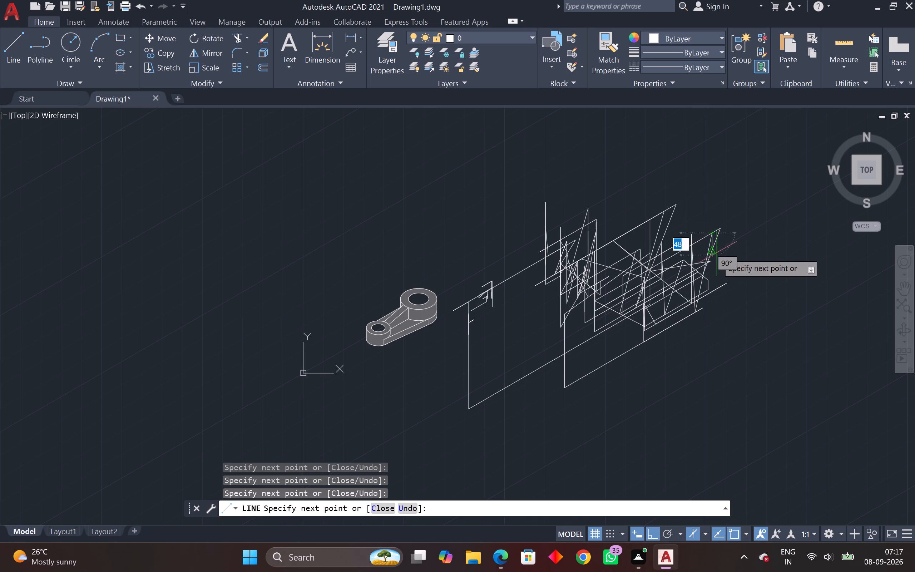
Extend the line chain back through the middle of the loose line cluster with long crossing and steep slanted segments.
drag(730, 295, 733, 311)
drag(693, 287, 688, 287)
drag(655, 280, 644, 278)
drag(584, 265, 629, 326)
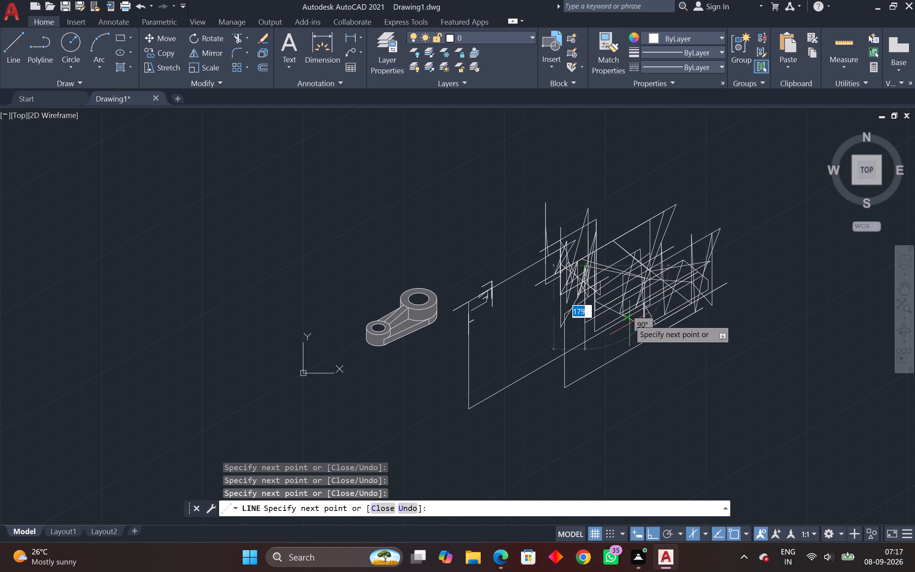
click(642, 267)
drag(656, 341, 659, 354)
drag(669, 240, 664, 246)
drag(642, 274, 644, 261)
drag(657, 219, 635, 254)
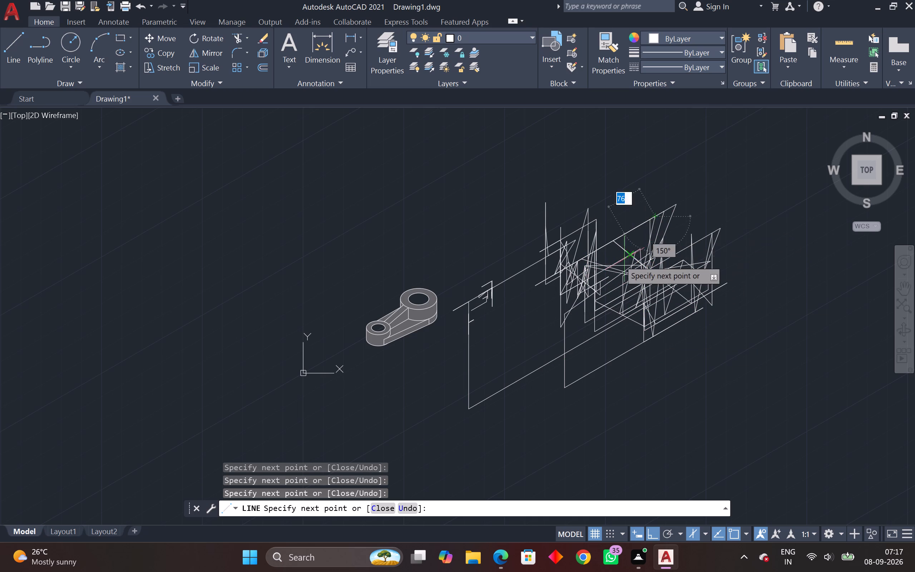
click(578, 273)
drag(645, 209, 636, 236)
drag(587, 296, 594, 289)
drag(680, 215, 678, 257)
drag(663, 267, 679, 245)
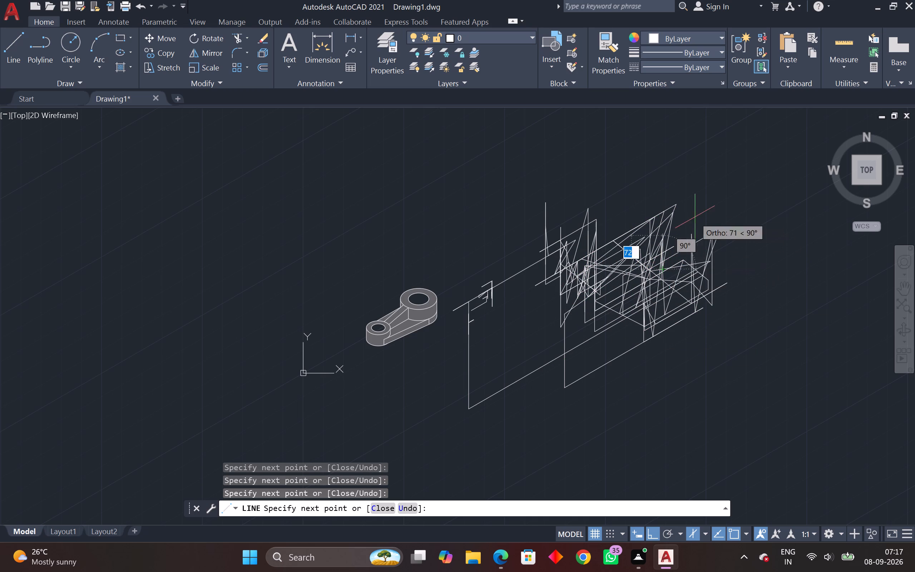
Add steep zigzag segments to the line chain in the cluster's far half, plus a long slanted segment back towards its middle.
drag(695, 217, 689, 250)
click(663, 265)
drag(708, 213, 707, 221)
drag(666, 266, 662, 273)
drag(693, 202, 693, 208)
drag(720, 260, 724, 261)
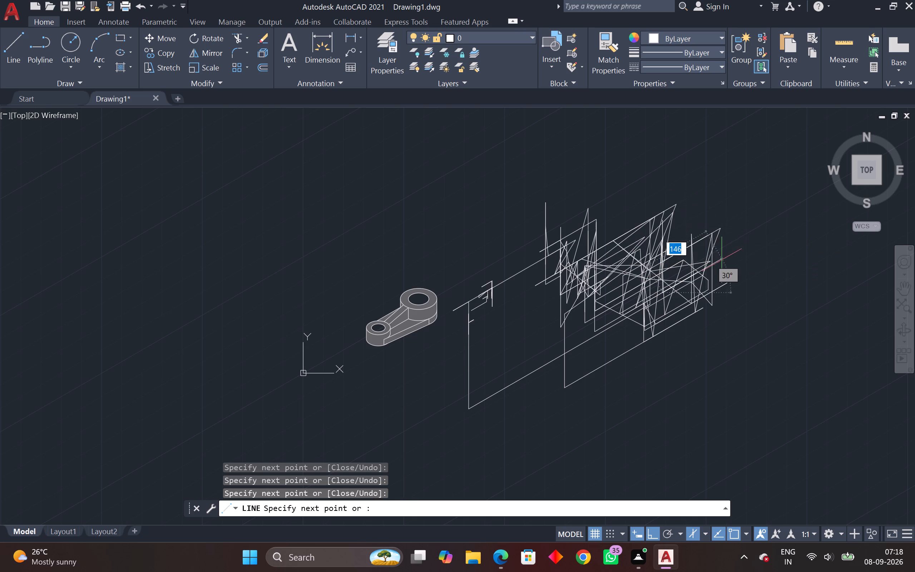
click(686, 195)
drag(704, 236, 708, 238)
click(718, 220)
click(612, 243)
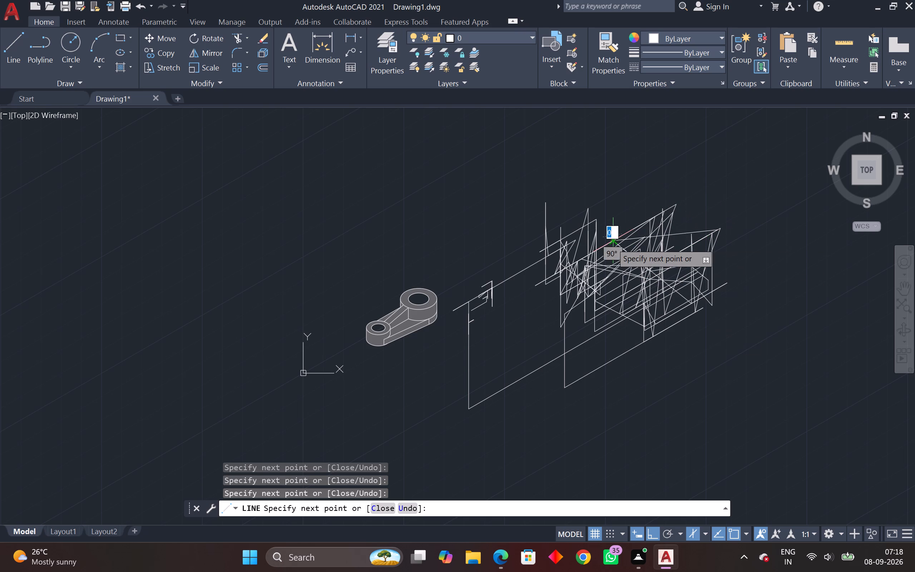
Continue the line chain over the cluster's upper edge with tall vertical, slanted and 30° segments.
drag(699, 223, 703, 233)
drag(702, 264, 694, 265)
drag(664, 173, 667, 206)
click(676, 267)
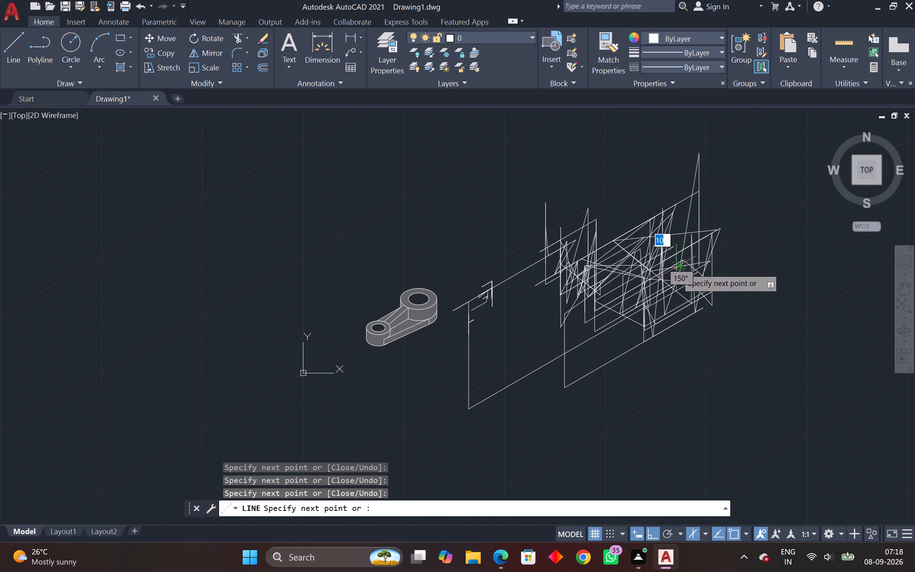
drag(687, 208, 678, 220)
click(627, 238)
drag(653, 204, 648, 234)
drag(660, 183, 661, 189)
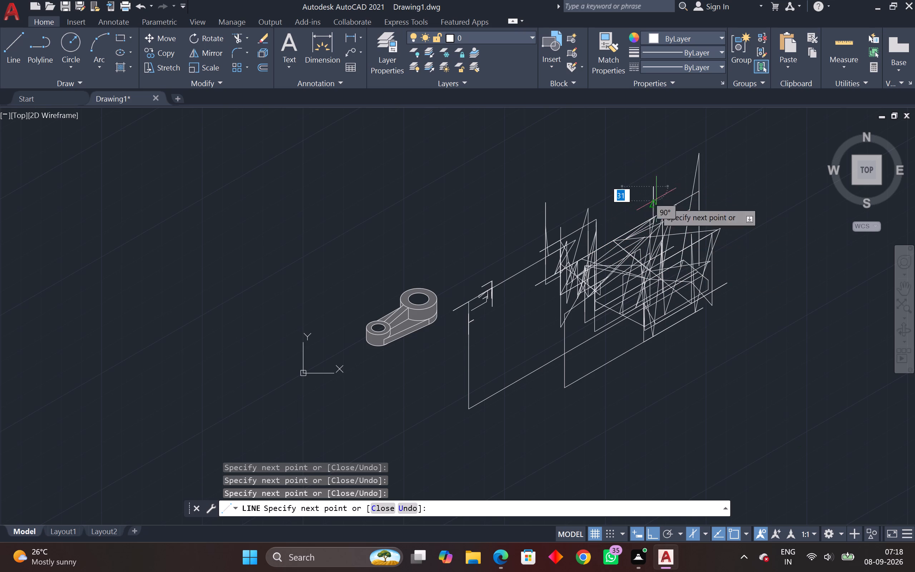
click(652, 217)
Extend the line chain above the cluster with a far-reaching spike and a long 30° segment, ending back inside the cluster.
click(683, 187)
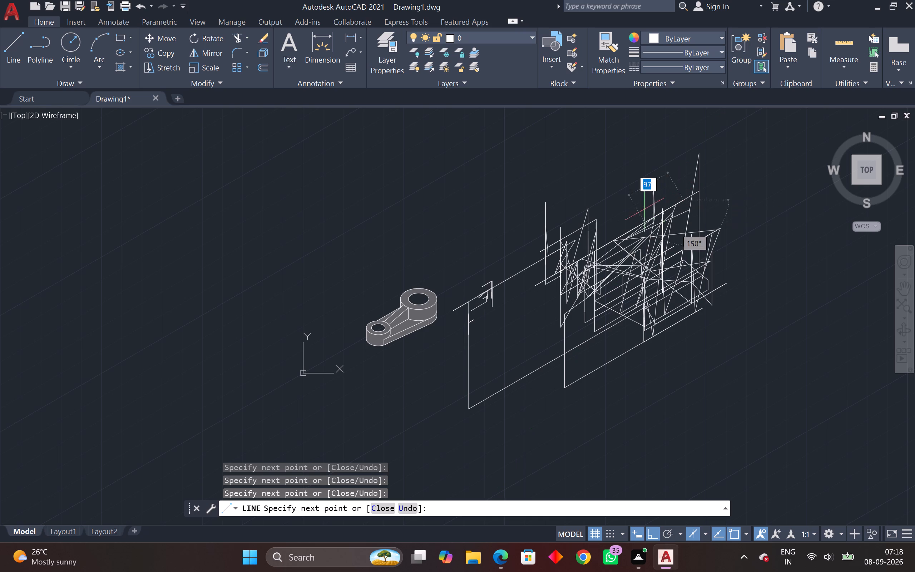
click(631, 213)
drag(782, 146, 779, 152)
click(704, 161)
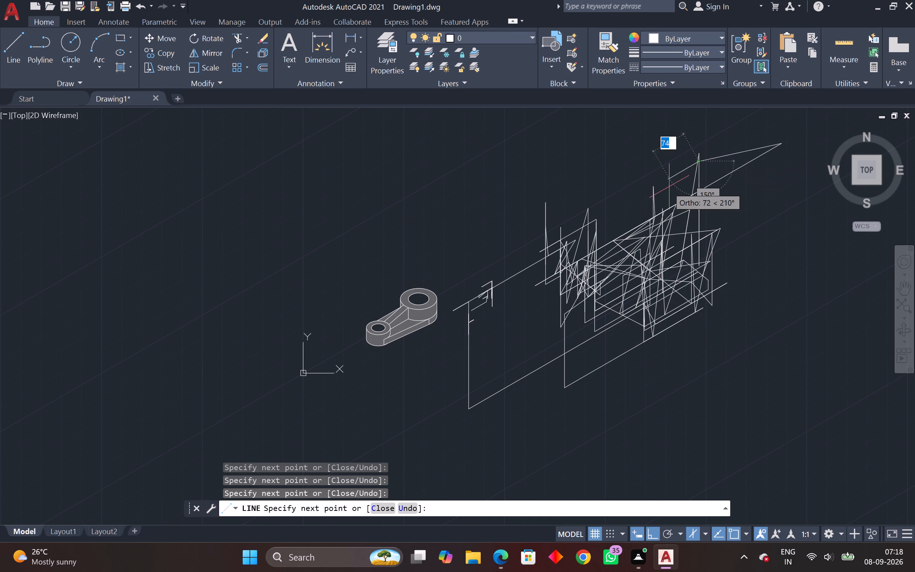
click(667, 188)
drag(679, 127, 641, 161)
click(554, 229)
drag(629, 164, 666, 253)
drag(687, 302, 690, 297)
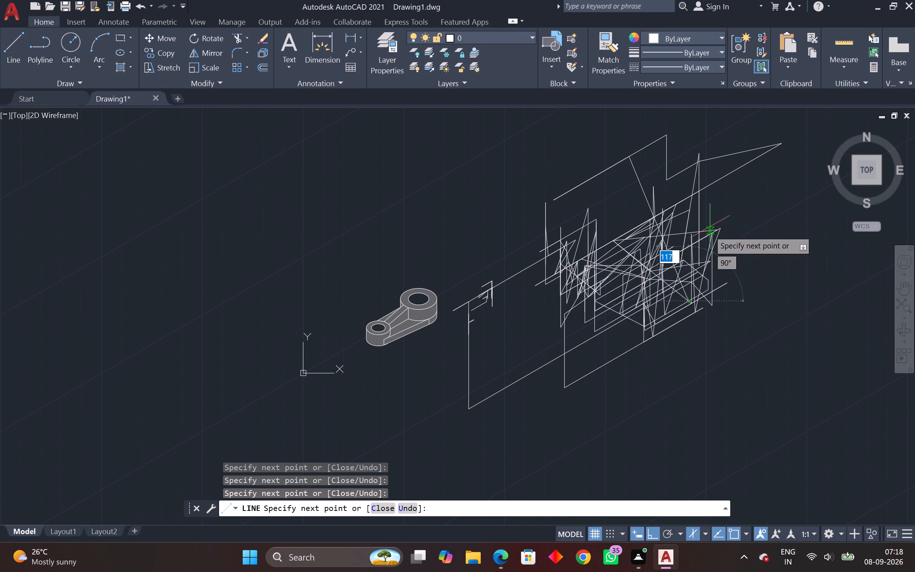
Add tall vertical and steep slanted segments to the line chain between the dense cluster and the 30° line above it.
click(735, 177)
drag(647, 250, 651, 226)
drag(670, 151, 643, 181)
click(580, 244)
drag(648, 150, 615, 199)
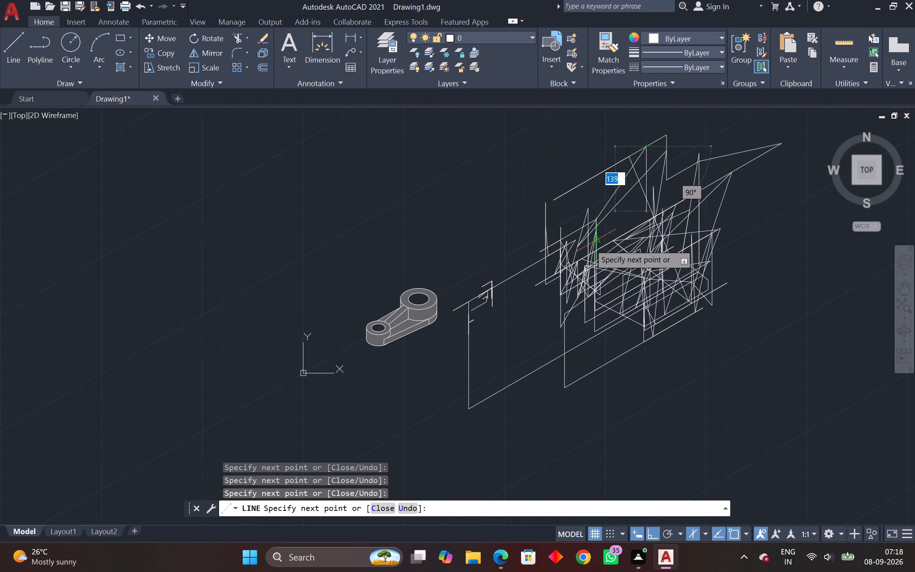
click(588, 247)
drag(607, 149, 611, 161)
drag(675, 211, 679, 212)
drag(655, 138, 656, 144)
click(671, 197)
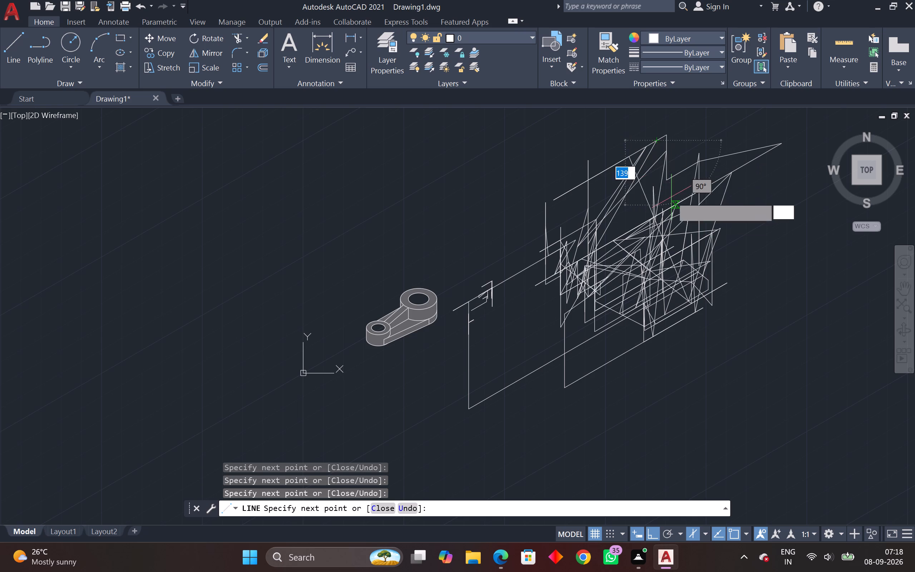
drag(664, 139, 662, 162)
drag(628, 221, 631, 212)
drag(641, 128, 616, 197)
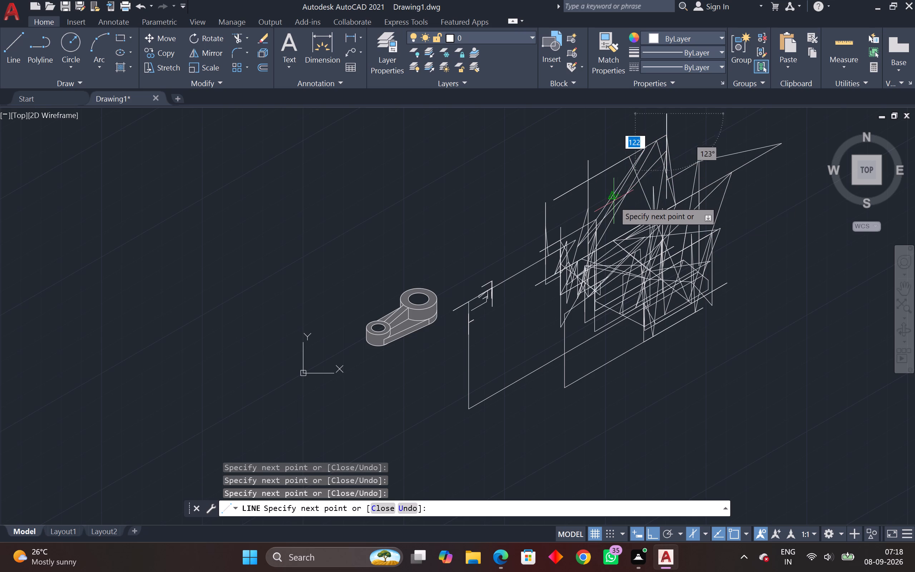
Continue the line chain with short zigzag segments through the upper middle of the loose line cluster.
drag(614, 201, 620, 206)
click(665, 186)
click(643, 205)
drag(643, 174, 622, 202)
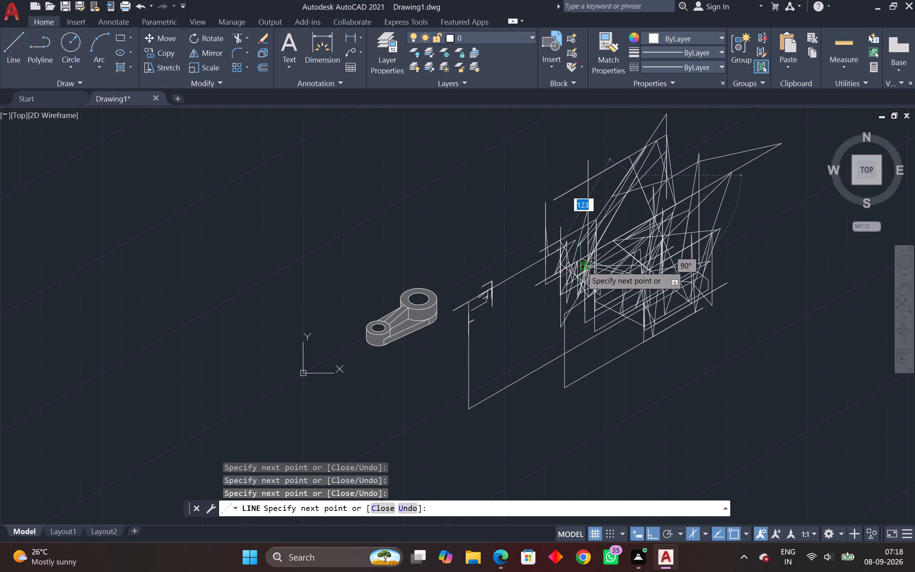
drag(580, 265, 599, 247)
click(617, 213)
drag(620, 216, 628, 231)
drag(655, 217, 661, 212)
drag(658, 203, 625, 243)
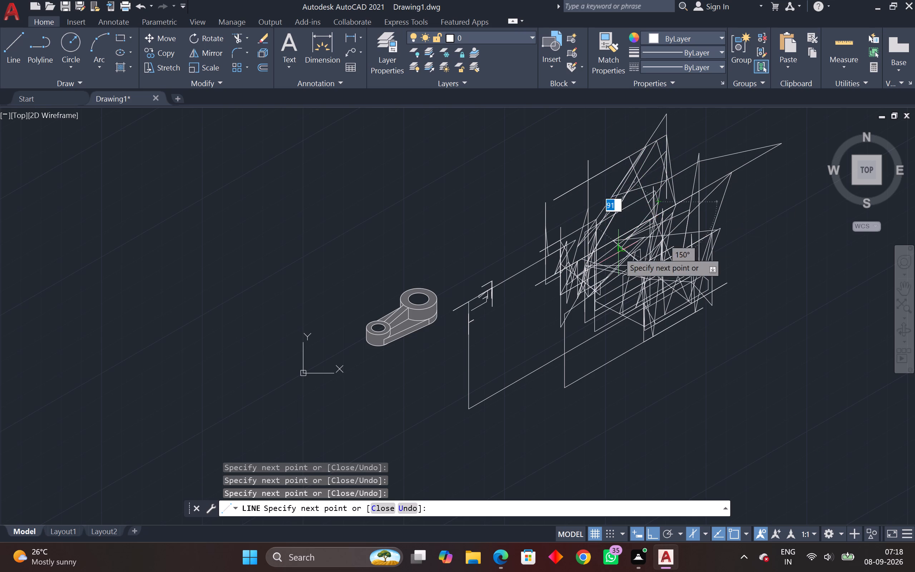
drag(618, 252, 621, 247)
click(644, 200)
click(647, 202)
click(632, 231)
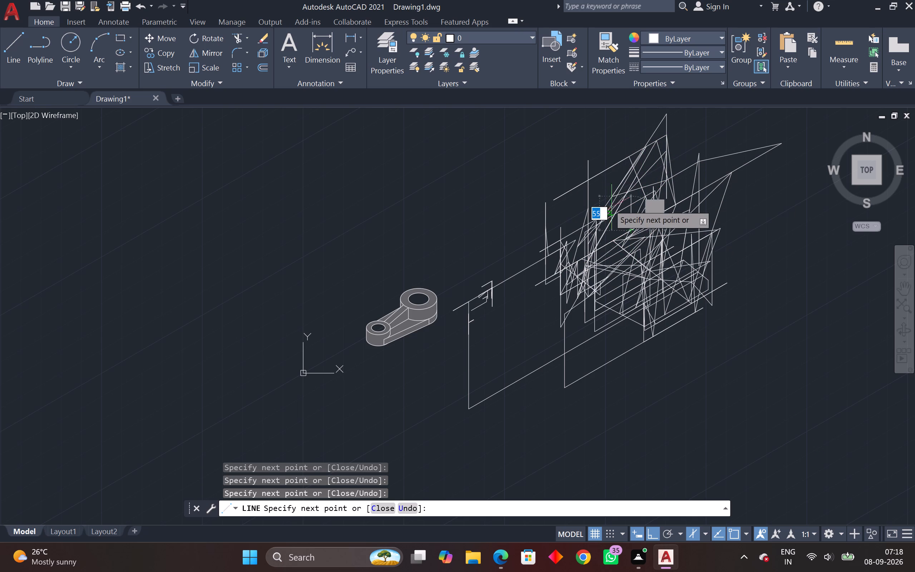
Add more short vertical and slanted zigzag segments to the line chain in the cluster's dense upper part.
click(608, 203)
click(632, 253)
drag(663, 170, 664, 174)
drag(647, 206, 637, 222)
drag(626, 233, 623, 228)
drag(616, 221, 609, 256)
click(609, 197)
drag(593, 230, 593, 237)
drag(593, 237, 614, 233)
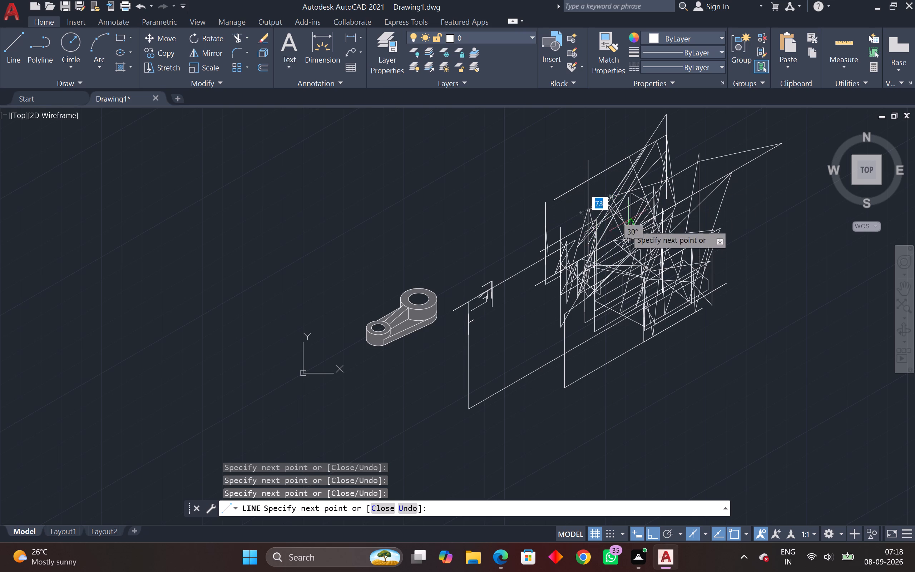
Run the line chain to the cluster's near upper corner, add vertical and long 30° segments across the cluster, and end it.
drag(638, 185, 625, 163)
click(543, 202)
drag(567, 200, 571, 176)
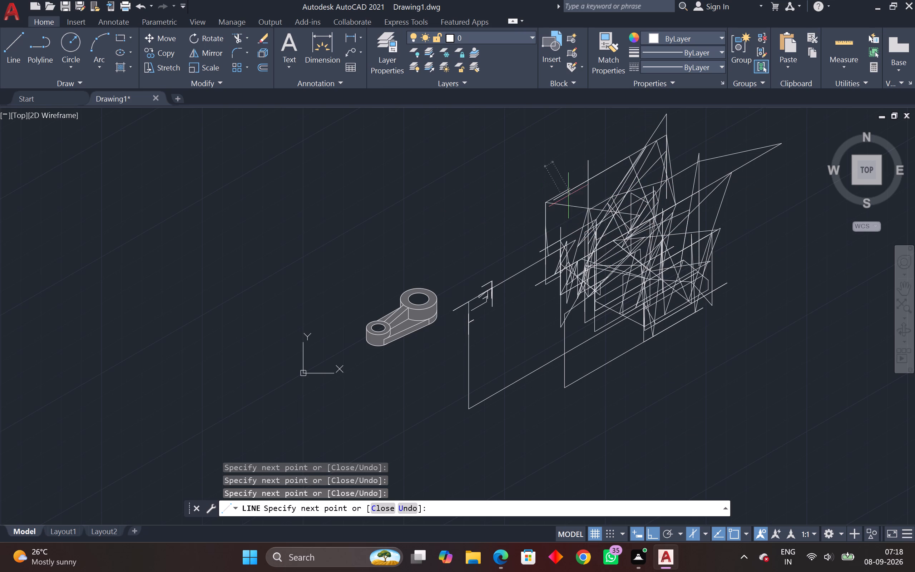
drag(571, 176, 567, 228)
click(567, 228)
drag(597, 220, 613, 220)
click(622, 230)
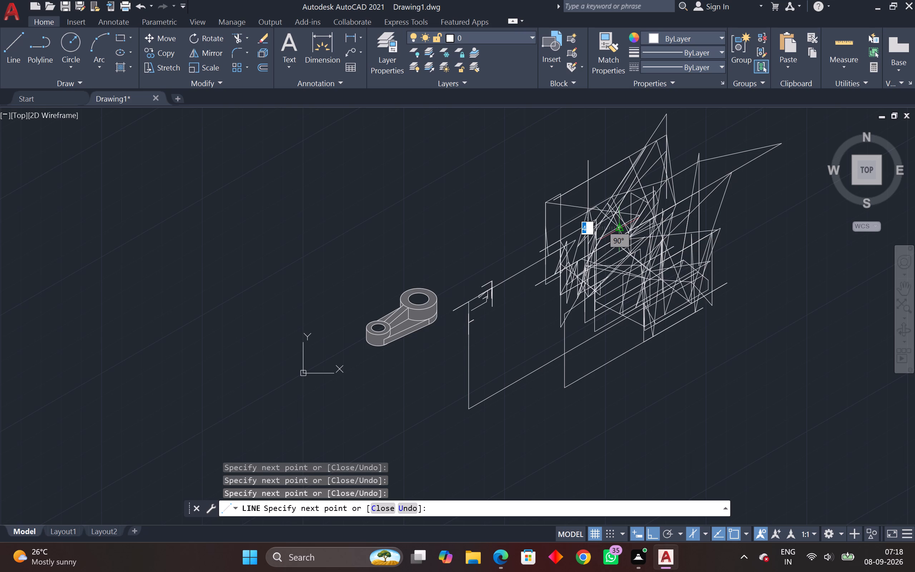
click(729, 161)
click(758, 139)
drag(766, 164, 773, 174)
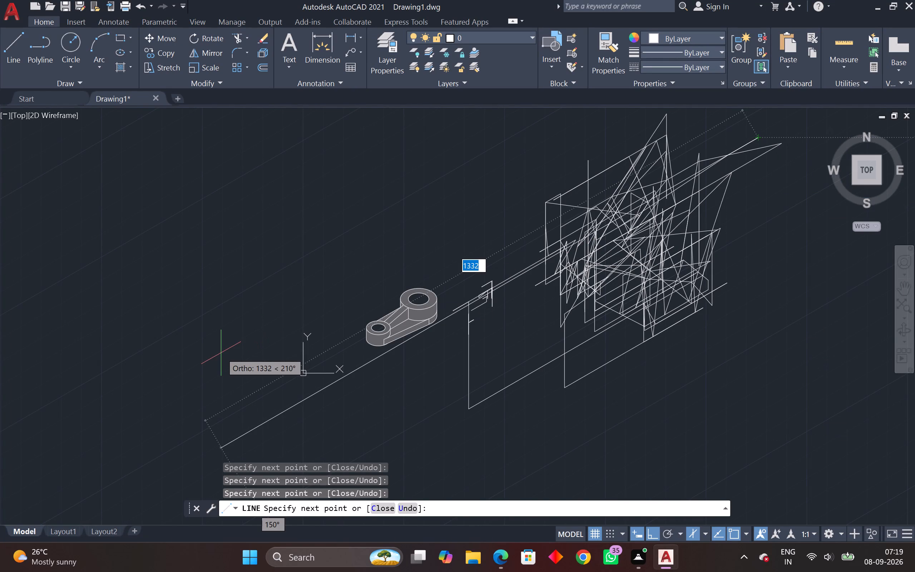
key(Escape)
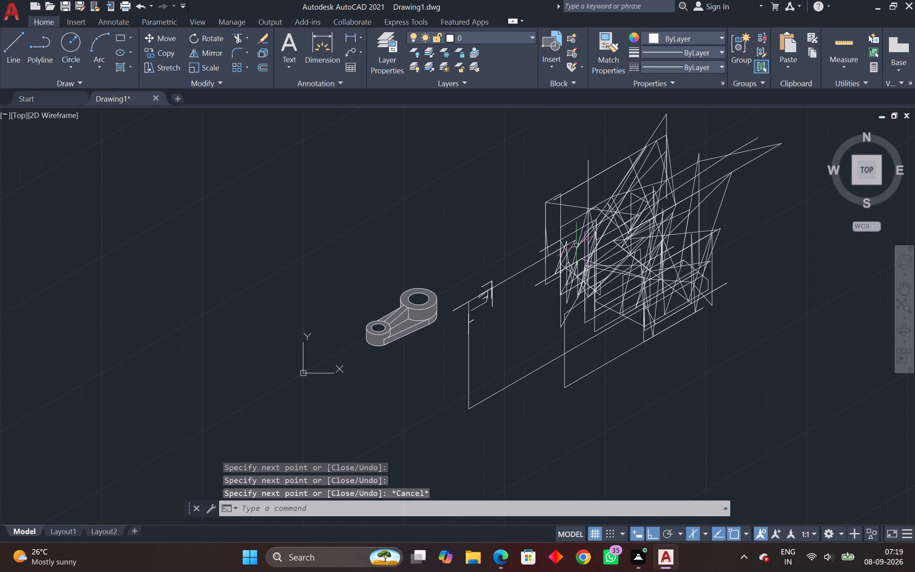
Erase the whole cluster of loose lines and the remaining stray lines beside the shaded part.
drag(733, 132, 719, 180)
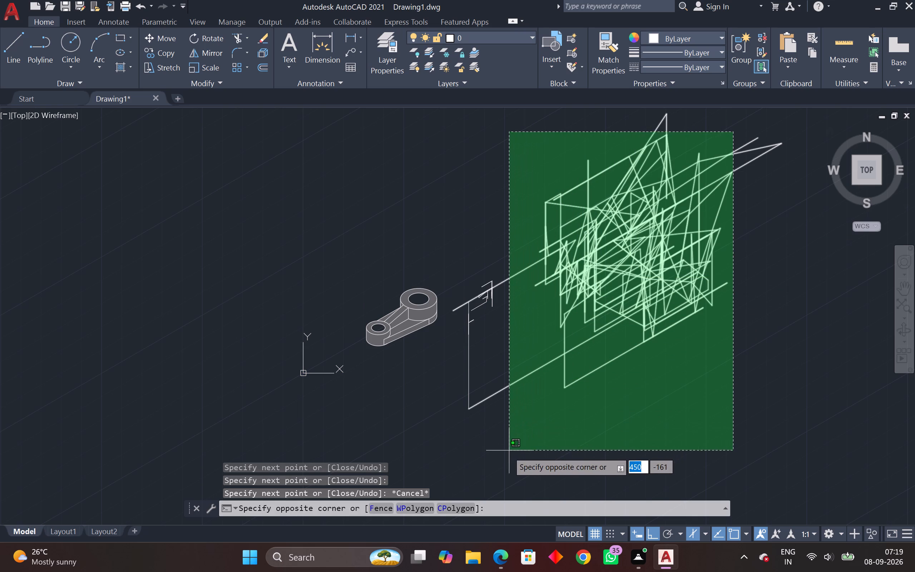
click(470, 478)
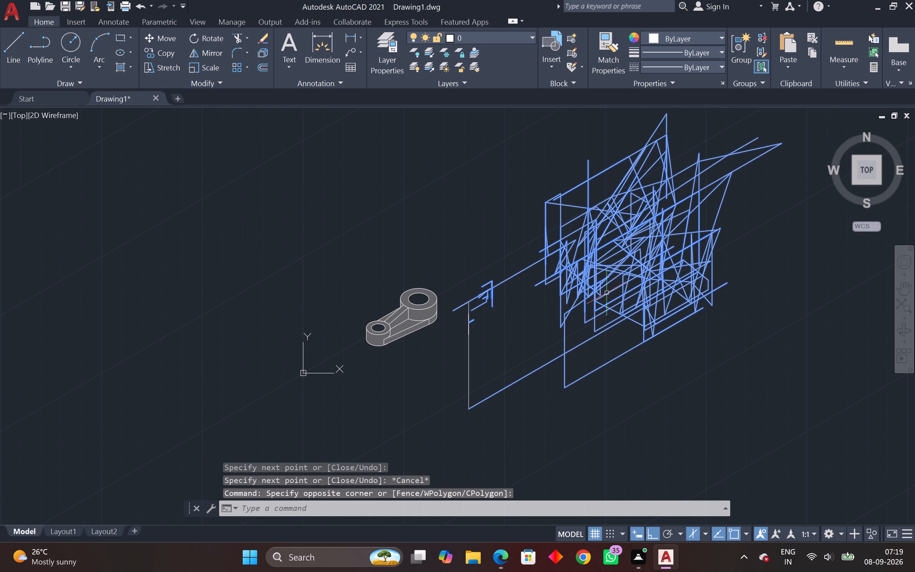
key(Delete)
drag(512, 292, 505, 325)
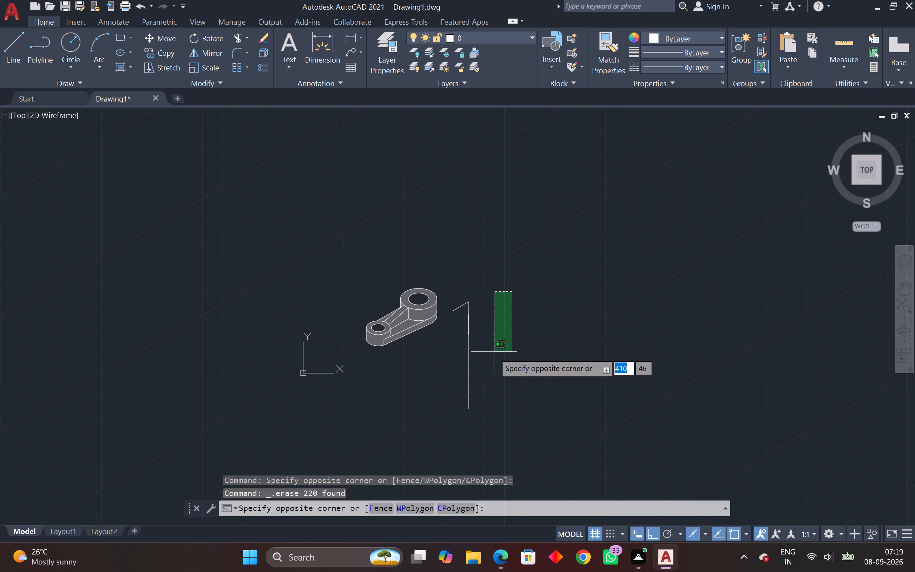
click(456, 401)
key(Delete)
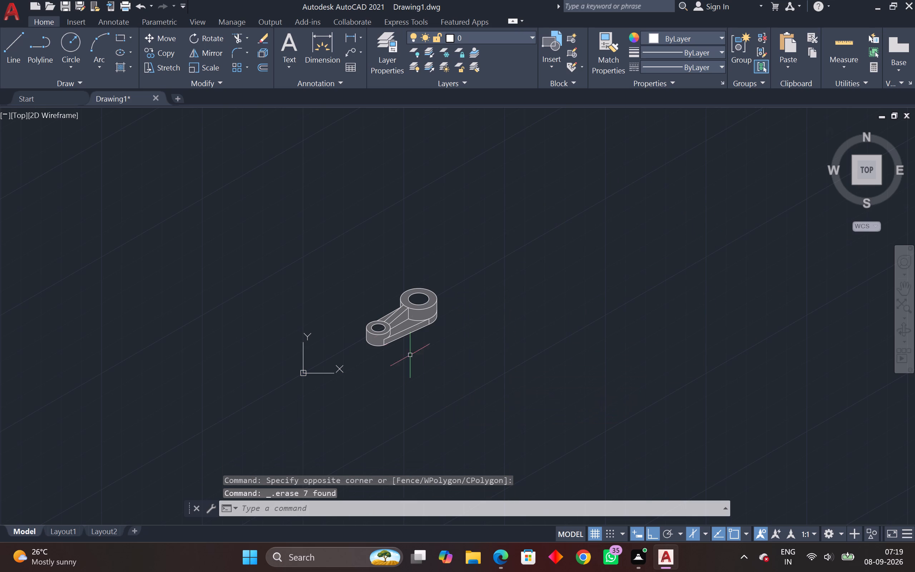
Draw a line along the 30° isometric axis from the large hole's centre across its rim toward the small cylinder.
scroll(397, 318, up, 4)
scroll(409, 311, down, 1)
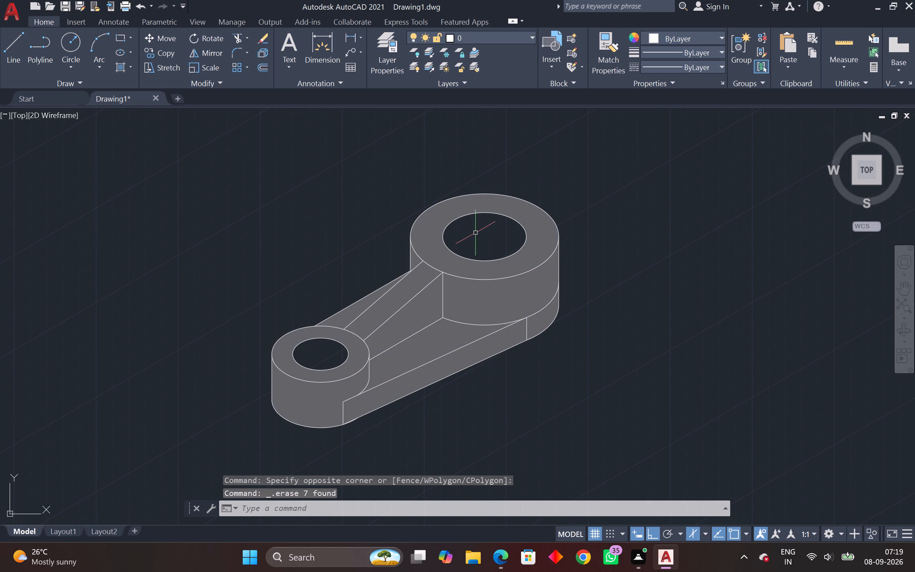
key(Escape)
text(L)
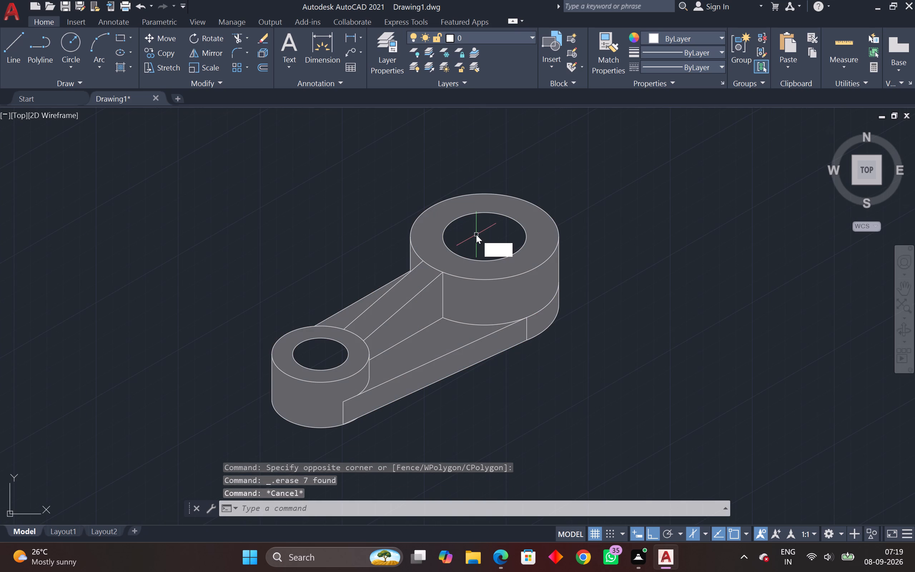
key(space)
click(481, 234)
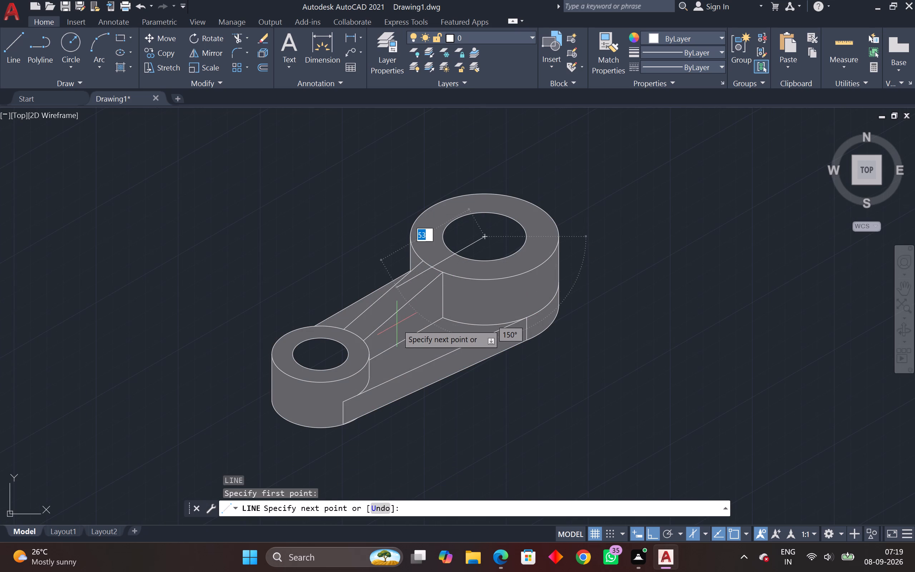
click(408, 323)
key(Escape)
key(Escape)
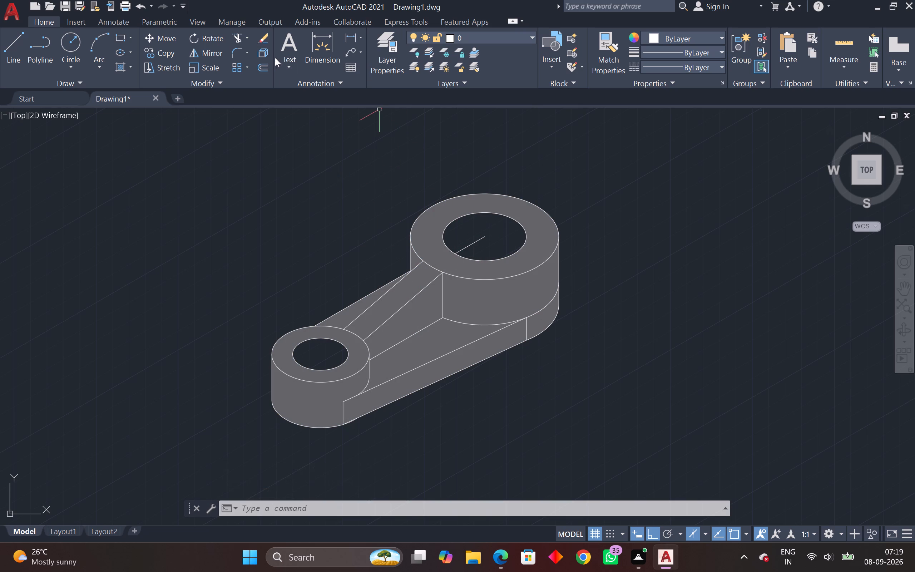
Draw a 6-unit line at 330° from where the centre line crosses the large hole's edge.
text(L)
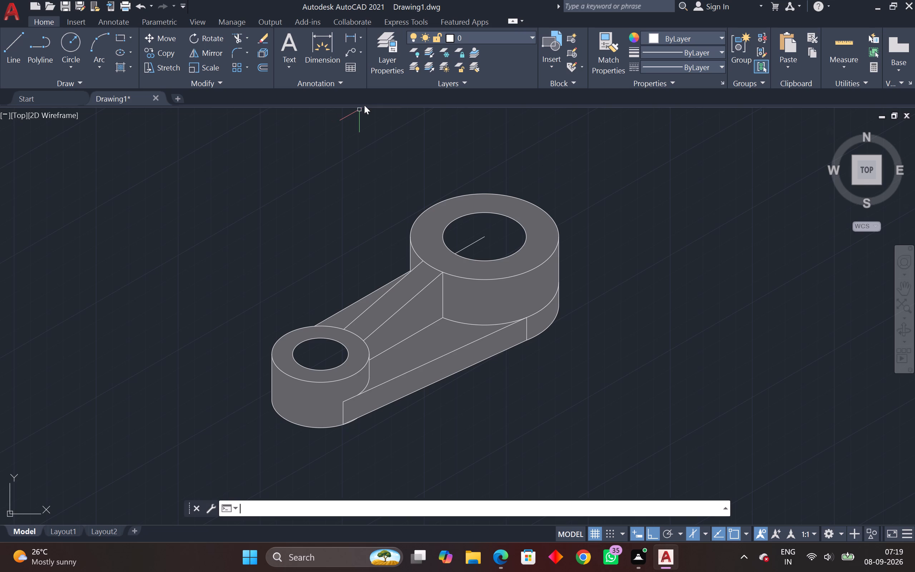
key(space)
scroll(457, 255, up, 2)
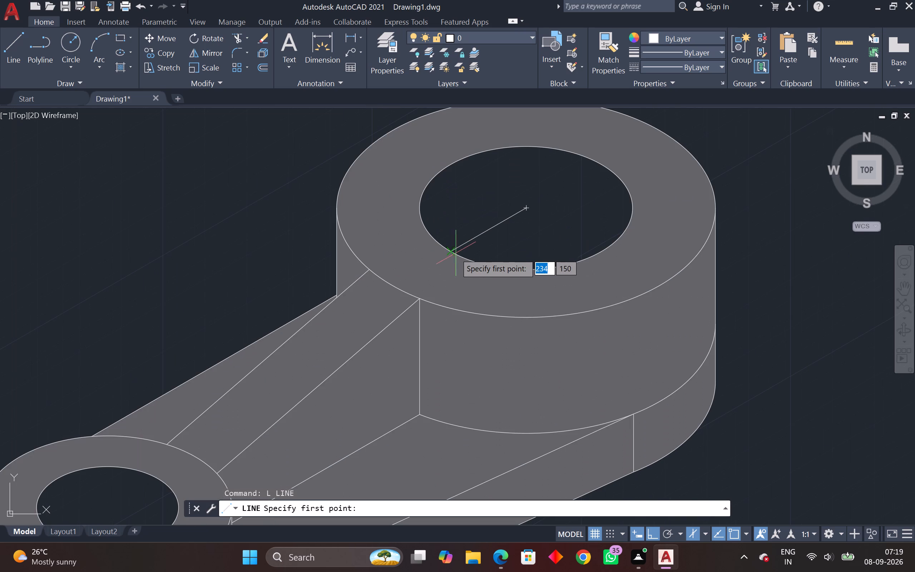
click(449, 251)
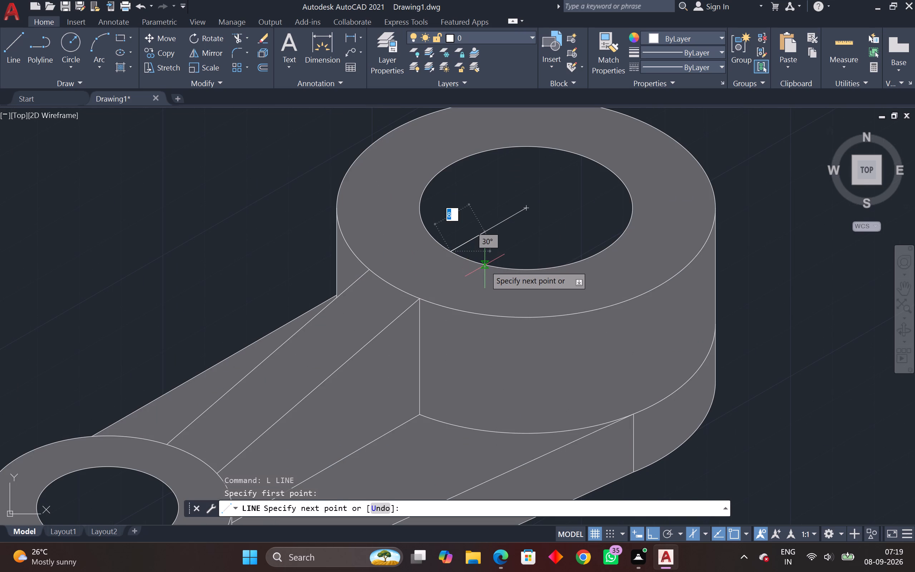
key(F5)
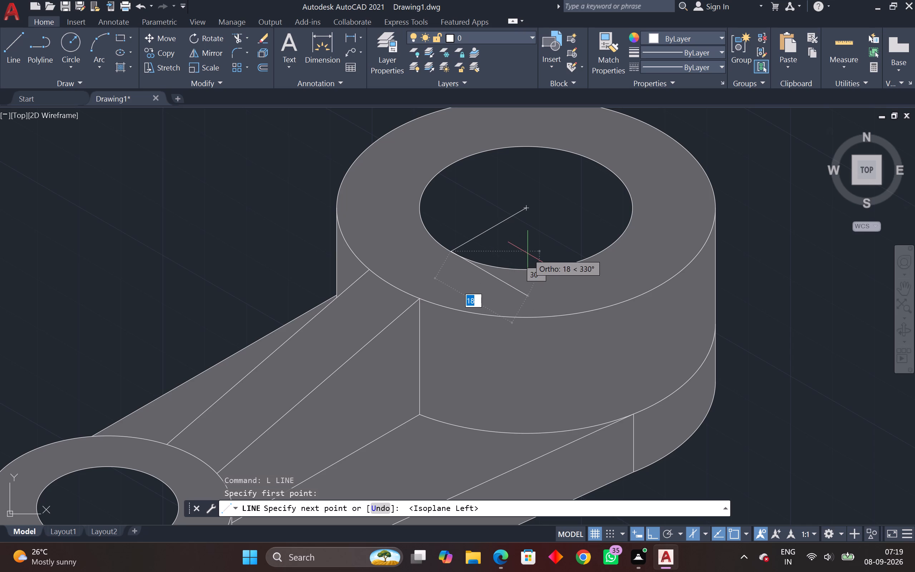
key(6)
key(Return)
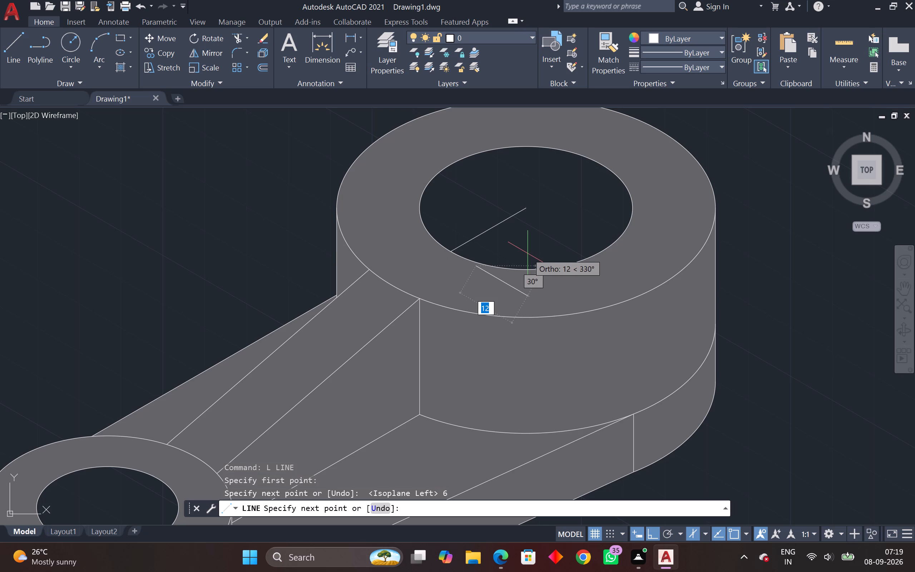
key(space)
From the same crossing, outline a keyway: 6 units at 150°, 4 at 210°, 12 at 330°, closing back past the hole's edge at 30°.
key(space)
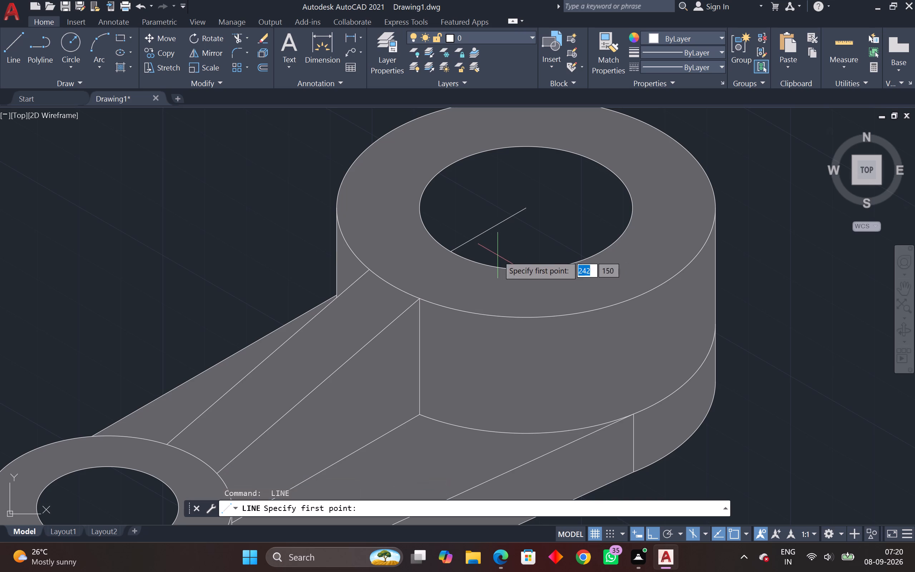
click(451, 250)
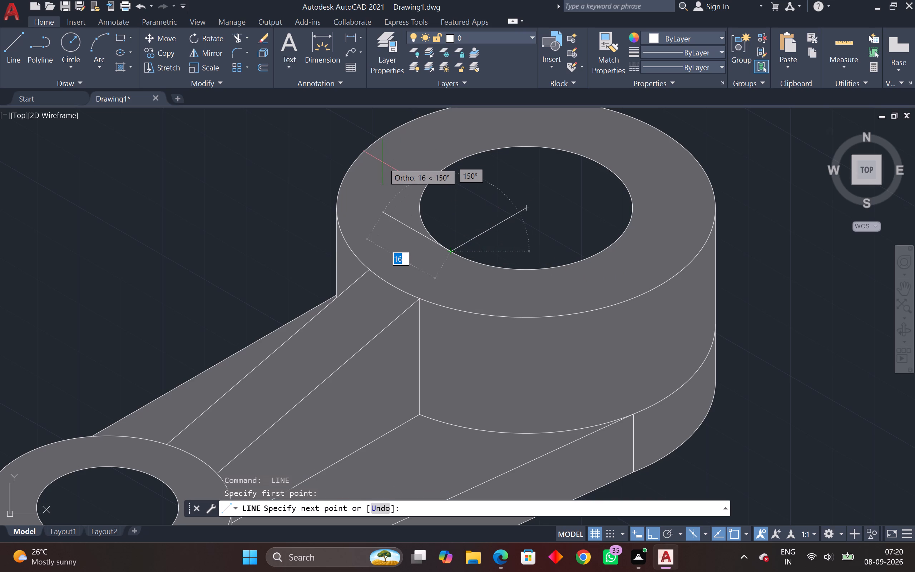
key(6)
key(Return)
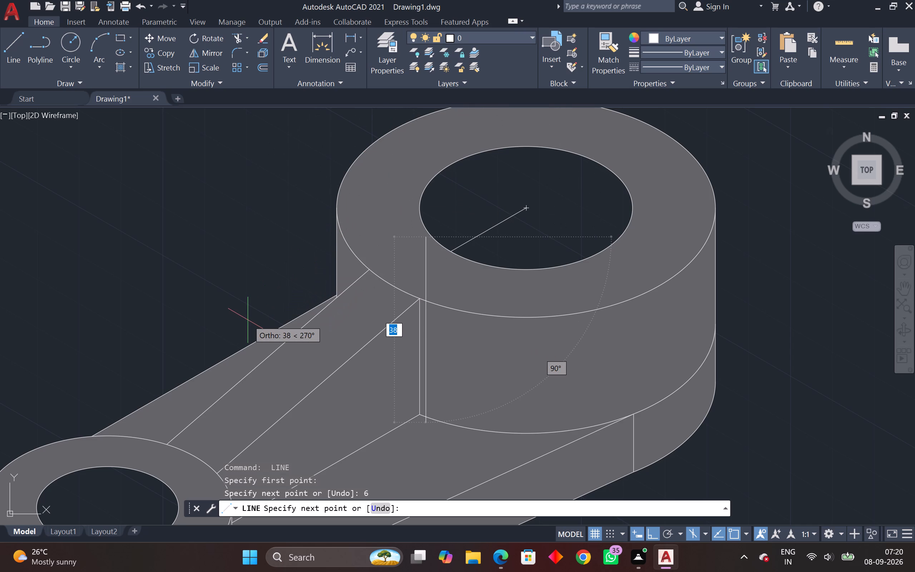
key(F5)
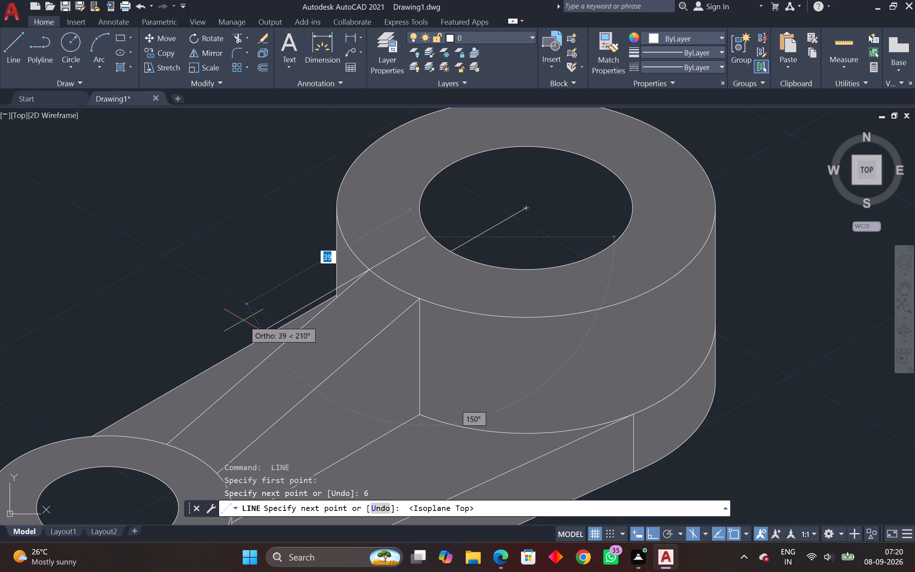
key(4)
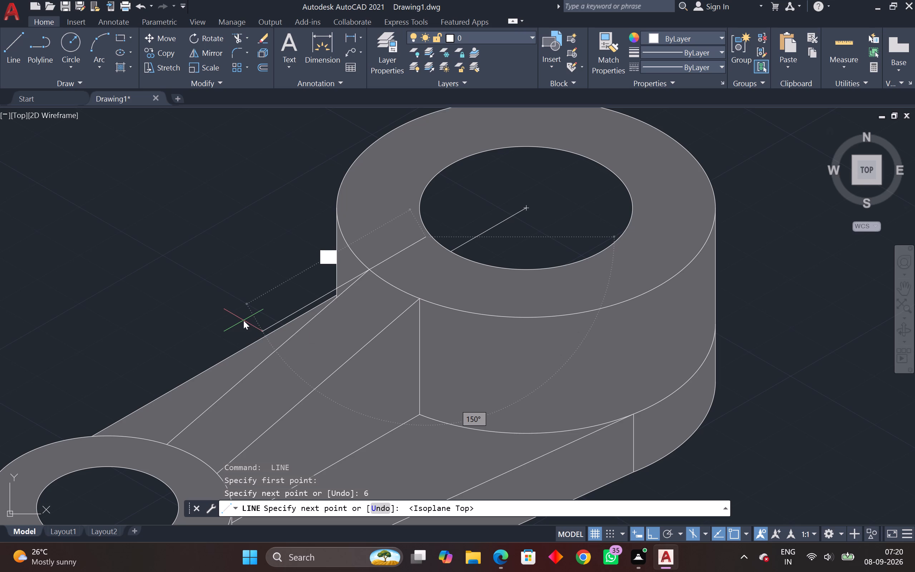
key(Return)
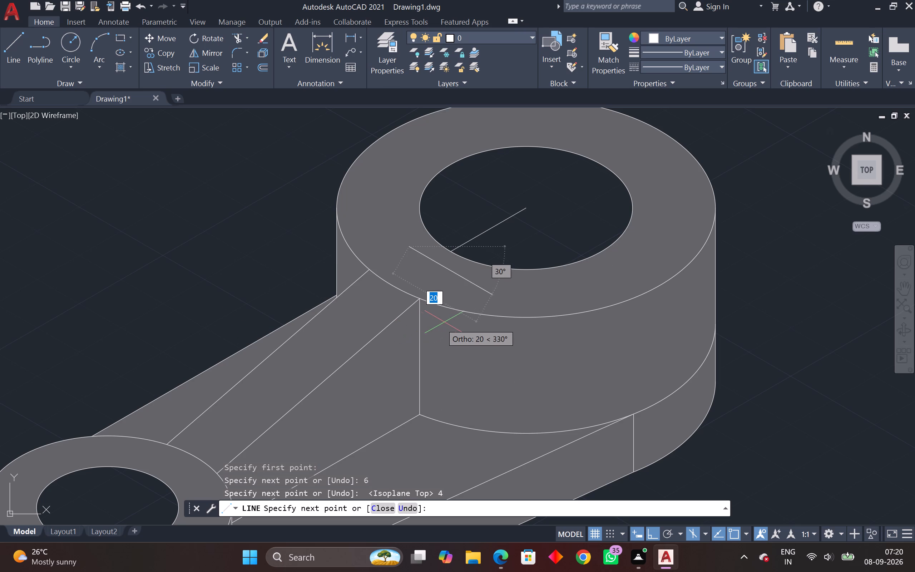
text(12)
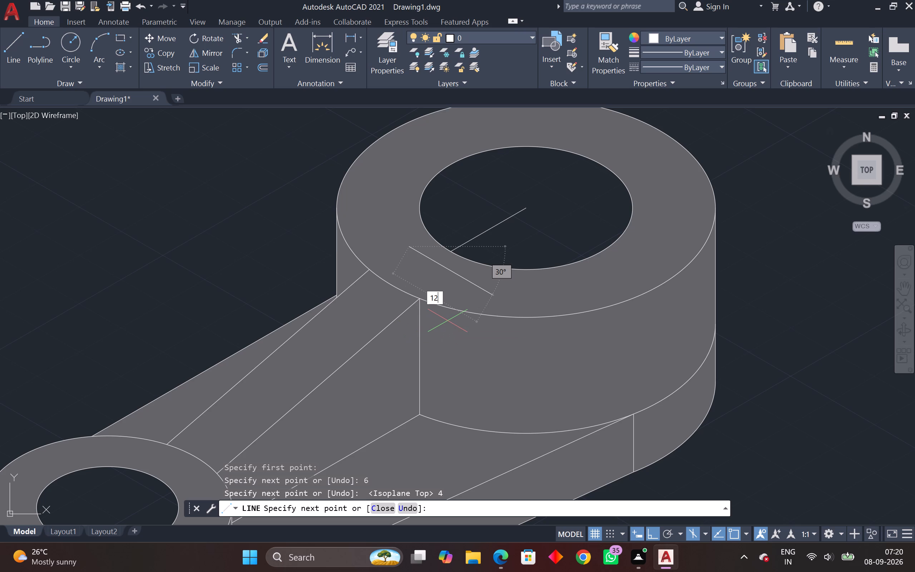
key(Return)
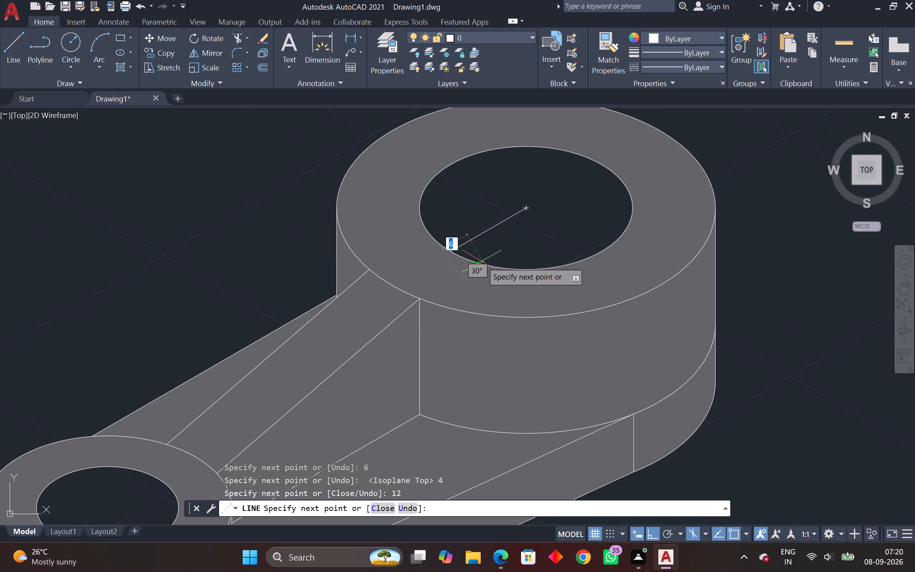
click(496, 250)
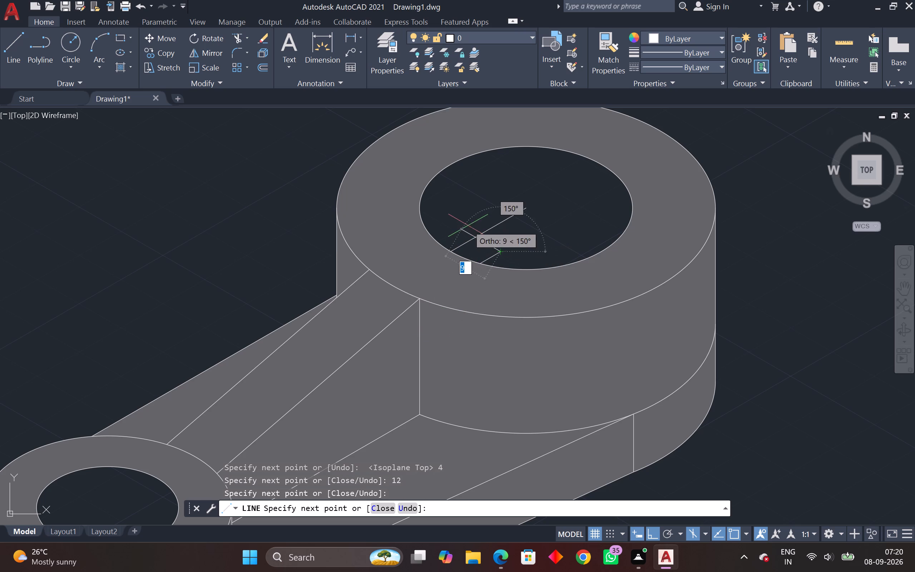
key(Escape)
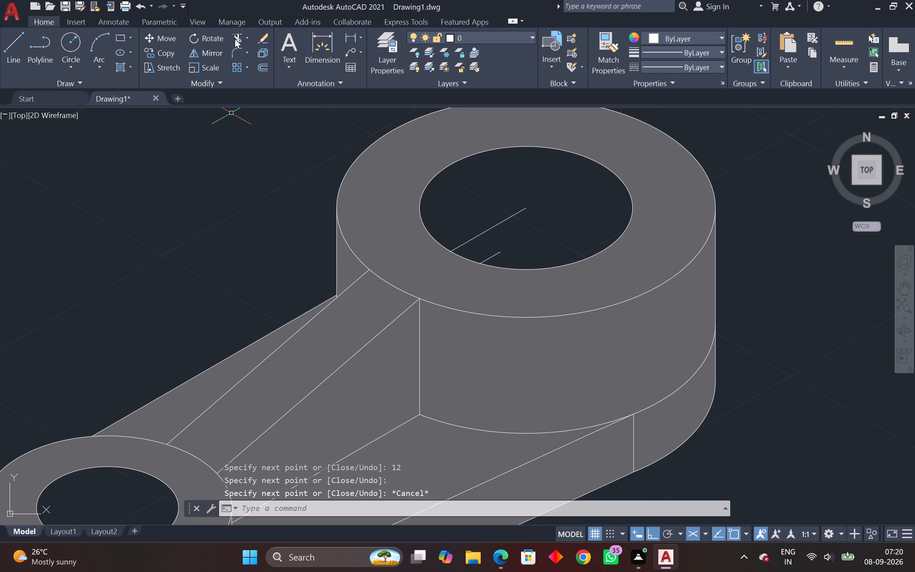
Trim the keyway's closing line inside the large hole and the centre line everywhere outside the hole.
click(235, 39)
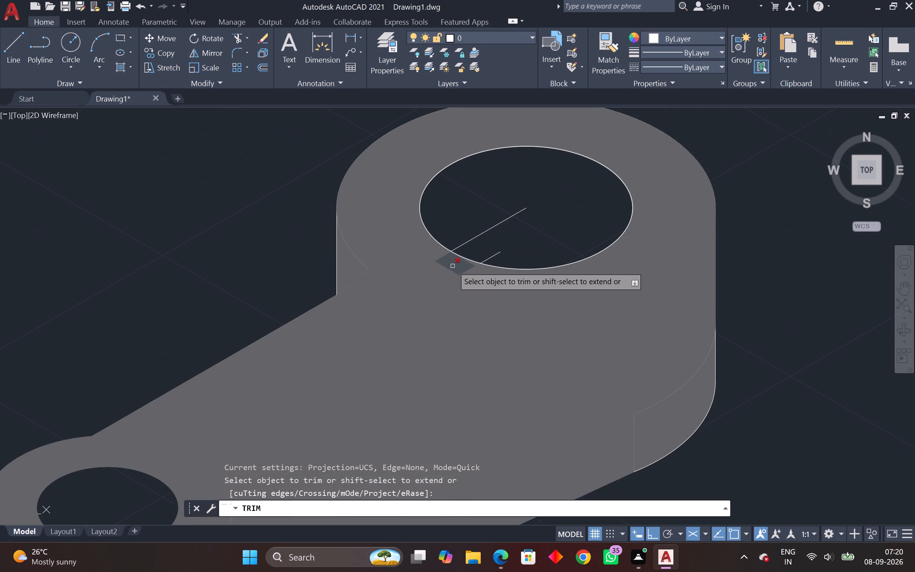
click(487, 260)
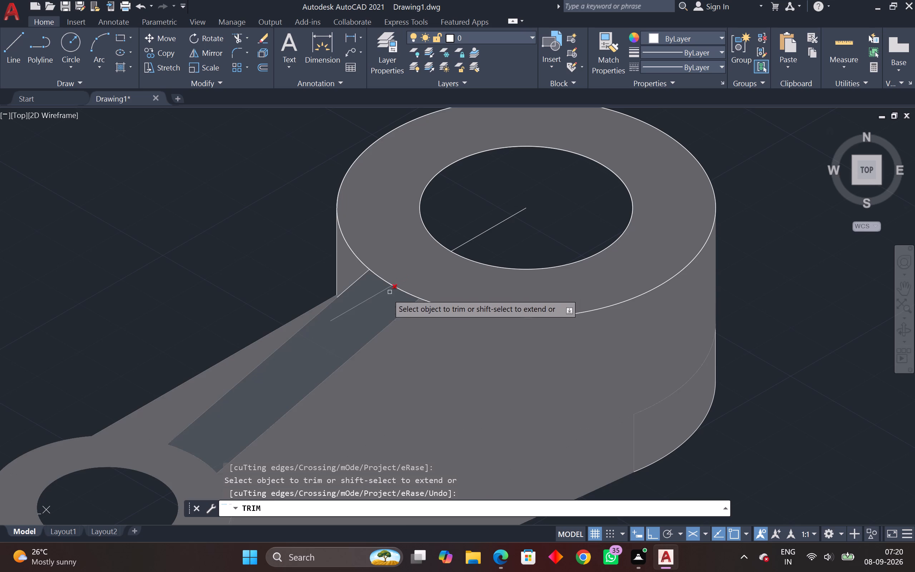
click(374, 295)
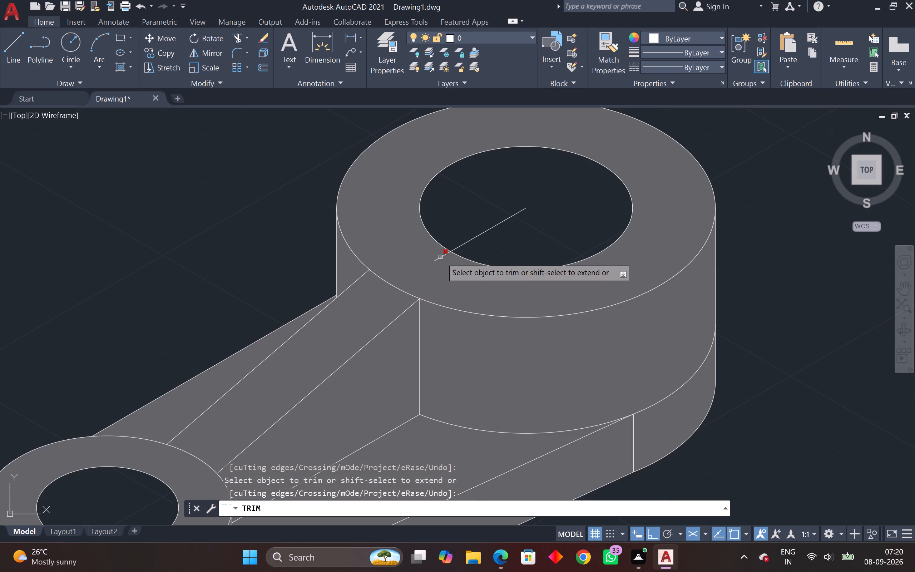
click(424, 268)
scroll(469, 259, up, 1)
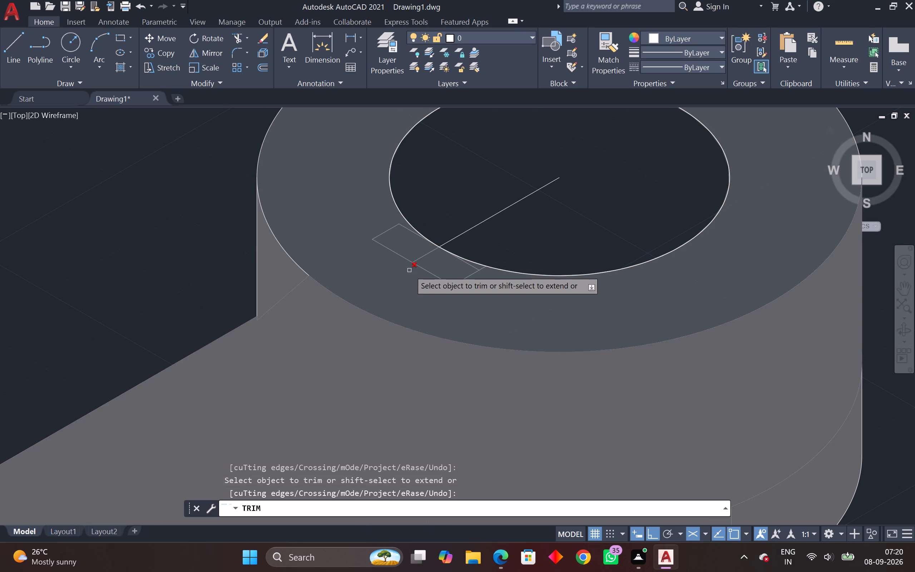
drag(419, 259, 423, 257)
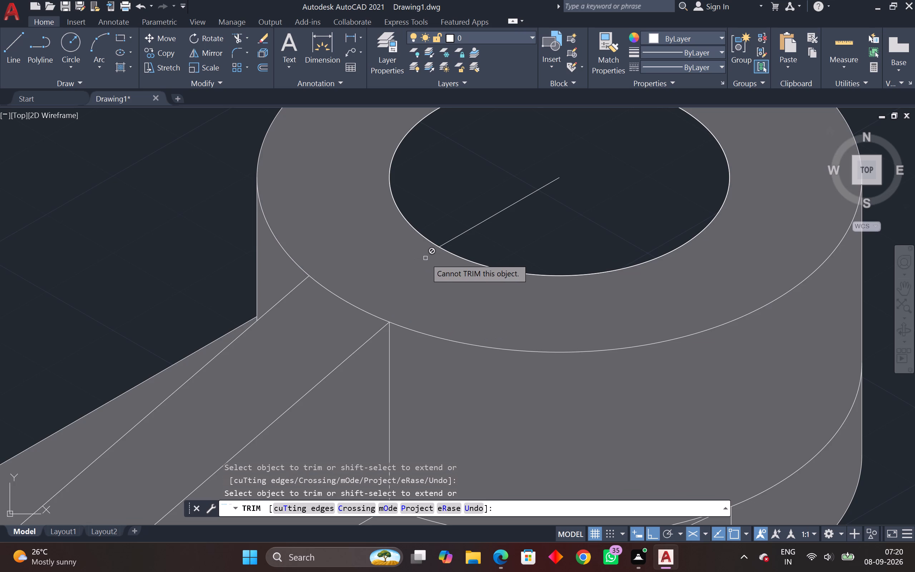
key(Escape)
key(Escape)
Erase the grey hatch covering the large cylinder's top face and the adjoining faces.
scroll(425, 258, up, 1)
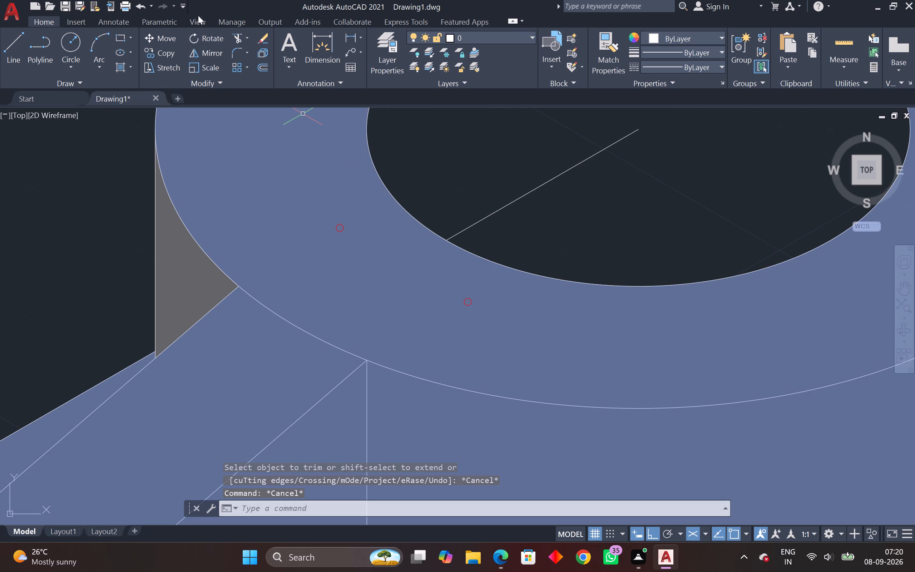
click(289, 177)
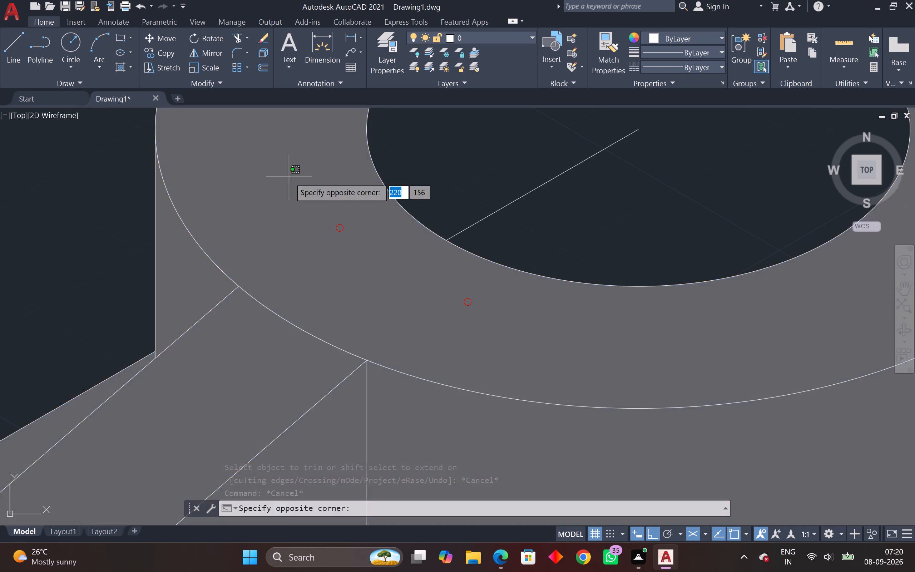
key(Escape)
click(280, 180)
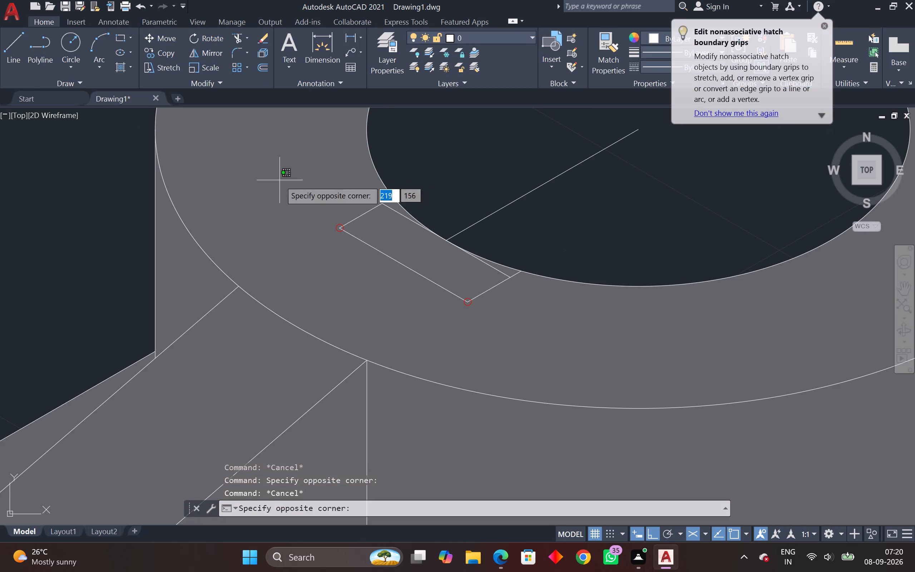
key(Delete)
scroll(280, 175, down, 1)
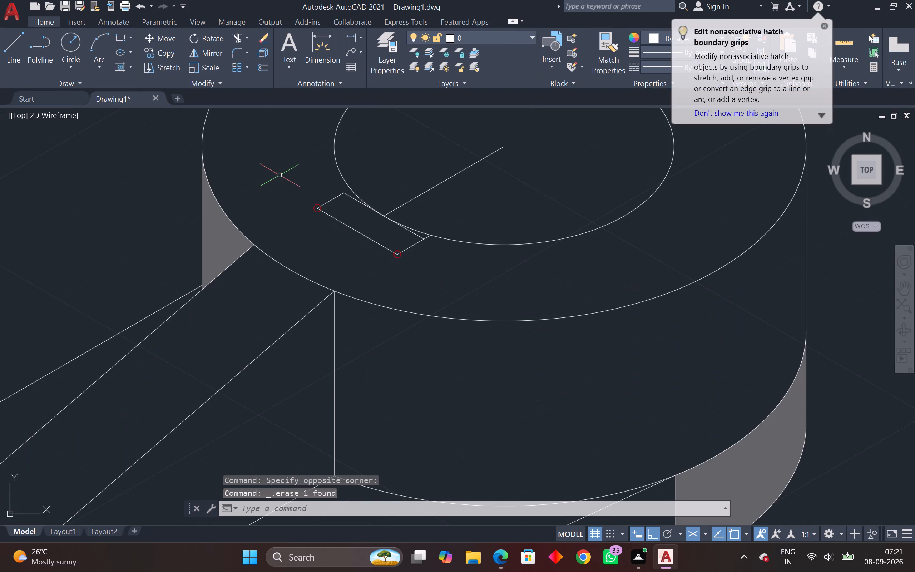
Erase the keyway's short closing line on the side facing away from the 150° end.
click(398, 254)
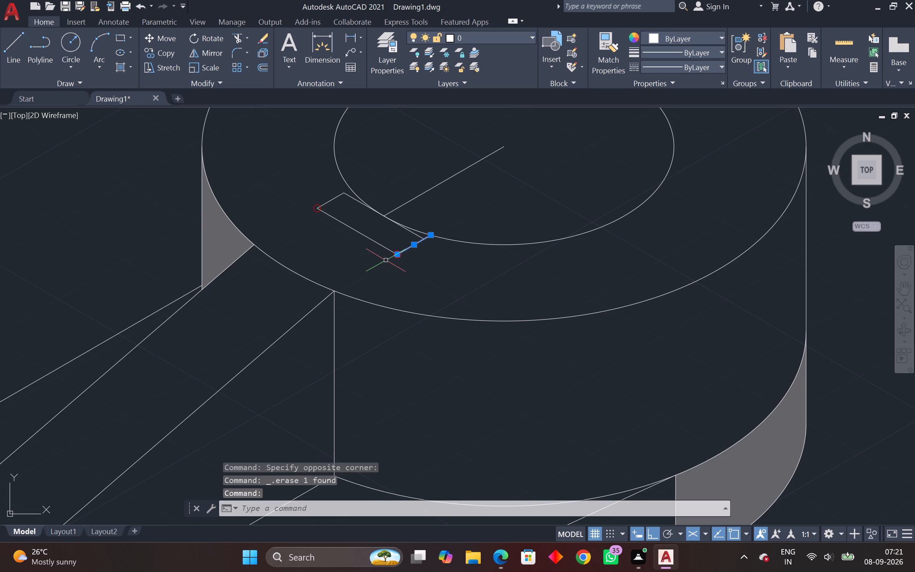
key(Delete)
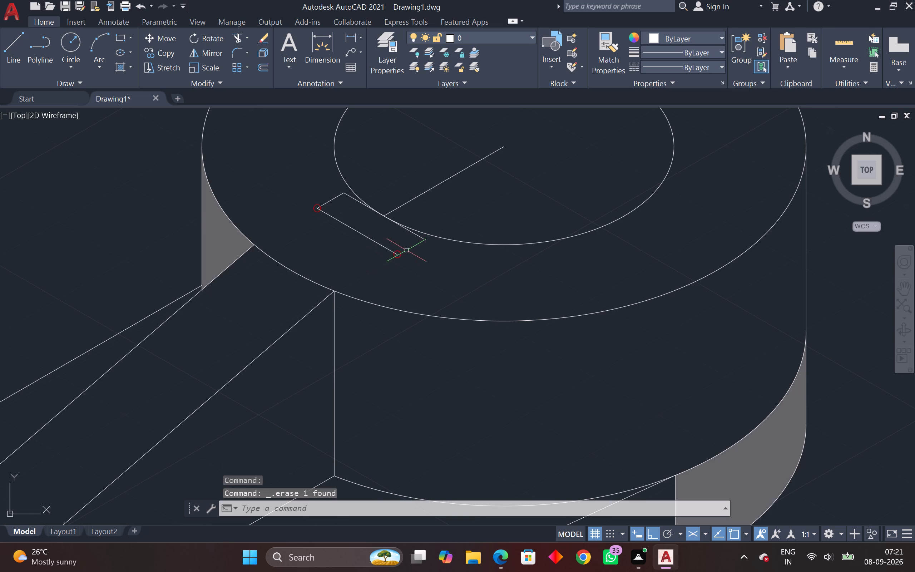
Redraw the keyway's closing side as a 30° line from its open outer corner to a point inside the large hole.
scroll(420, 238, up, 2)
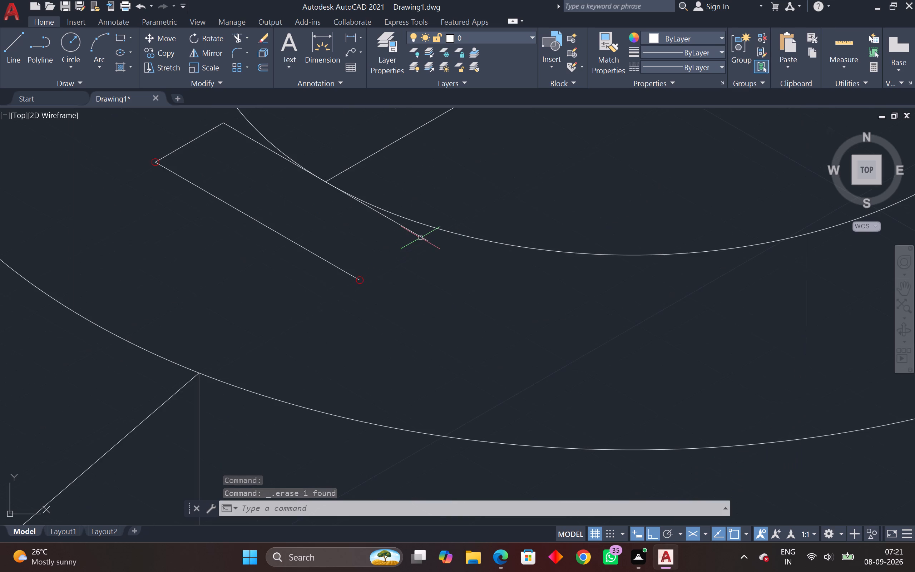
scroll(420, 238, down, 1)
scroll(420, 238, up, 1)
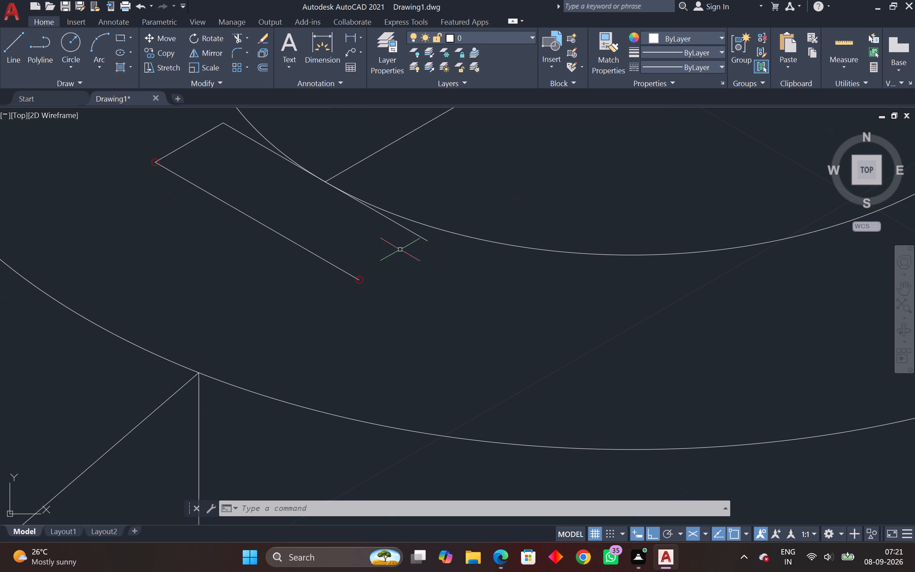
text(L)
key(space)
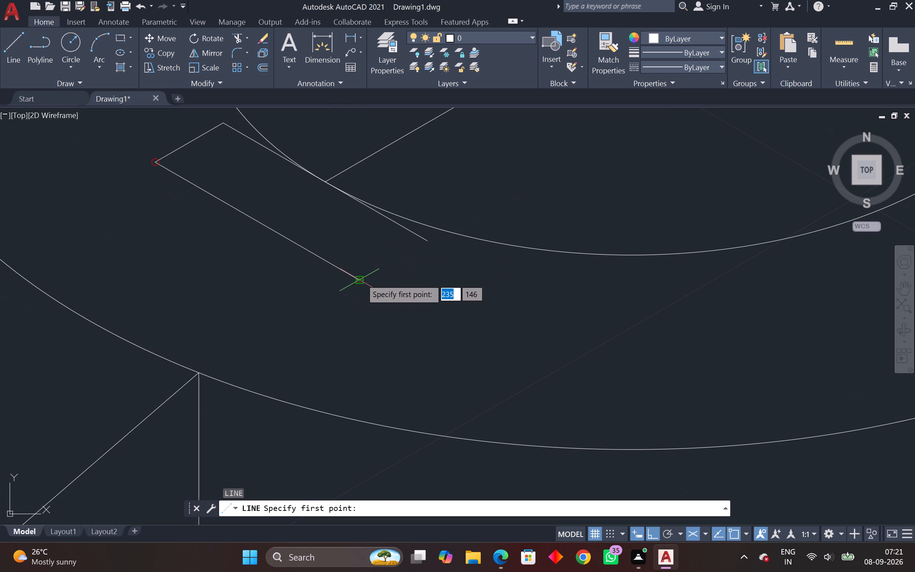
click(361, 279)
click(493, 208)
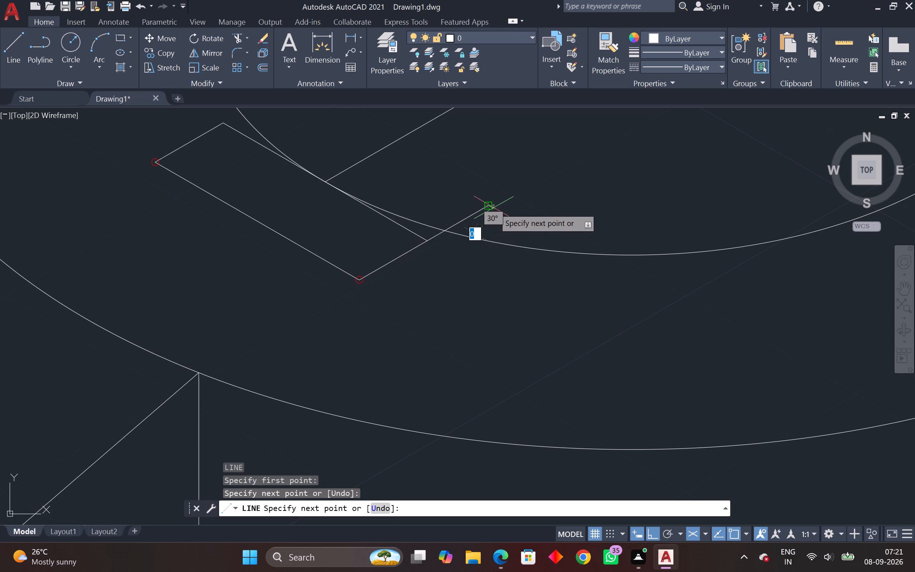
key(space)
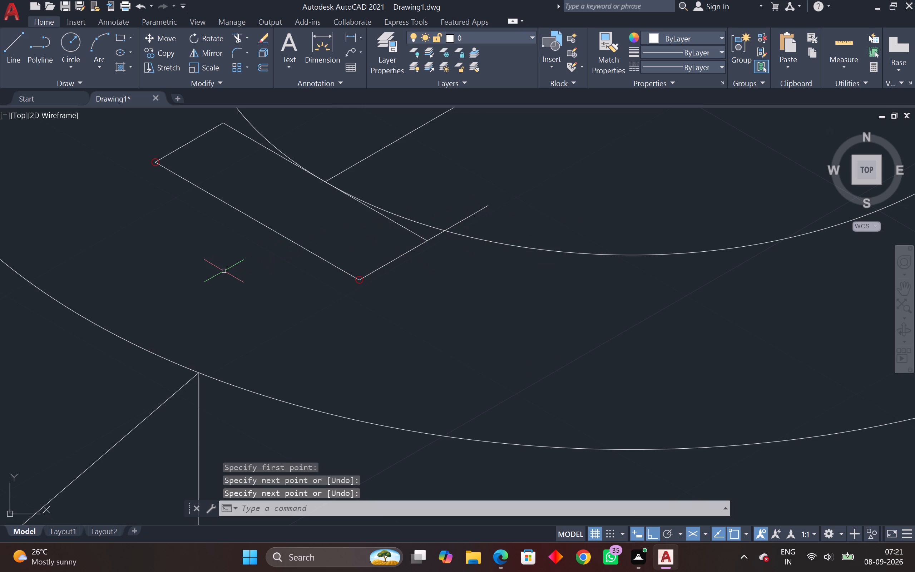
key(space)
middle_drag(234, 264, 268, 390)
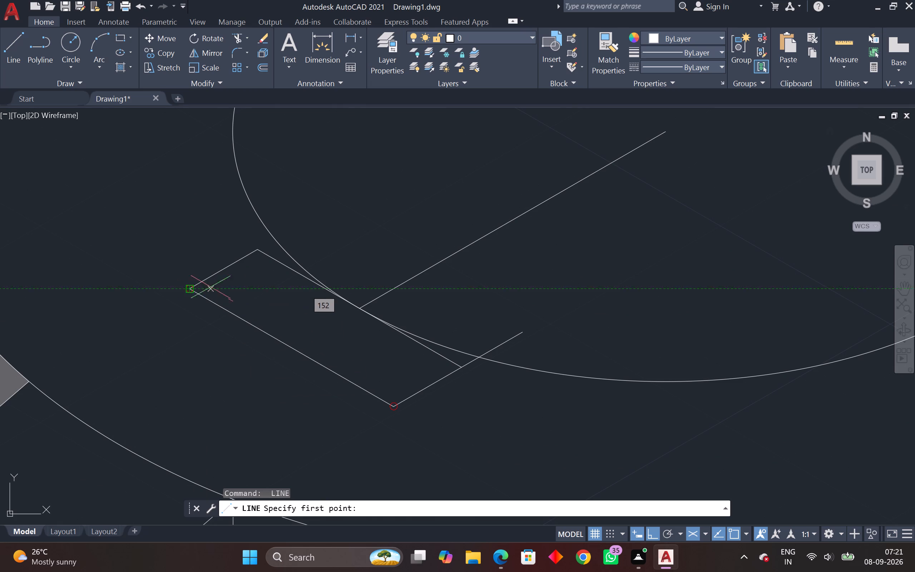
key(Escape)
Erase the keyway's redrawn 30° side line and the short line joining it to the centre line's end at the hole.
click(425, 384)
click(431, 398)
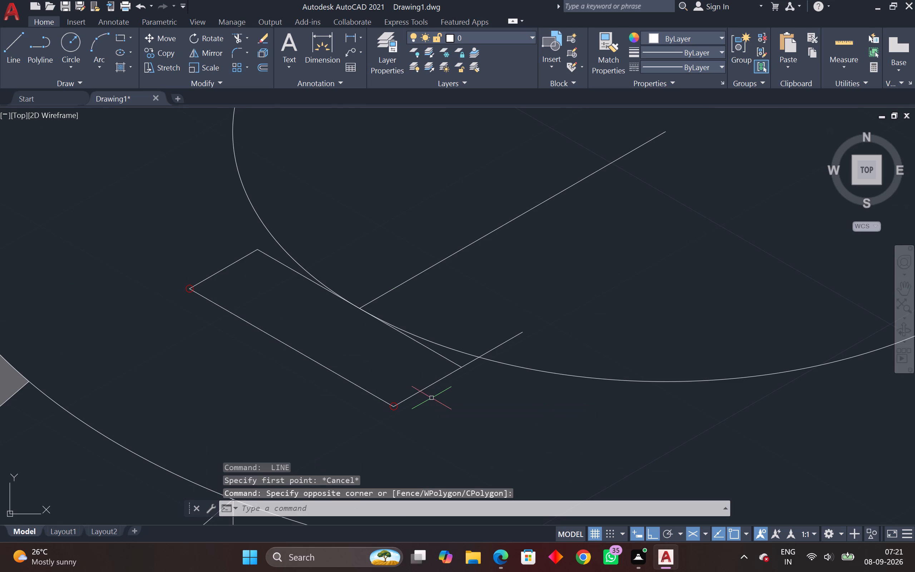
click(431, 398)
click(418, 382)
click(435, 396)
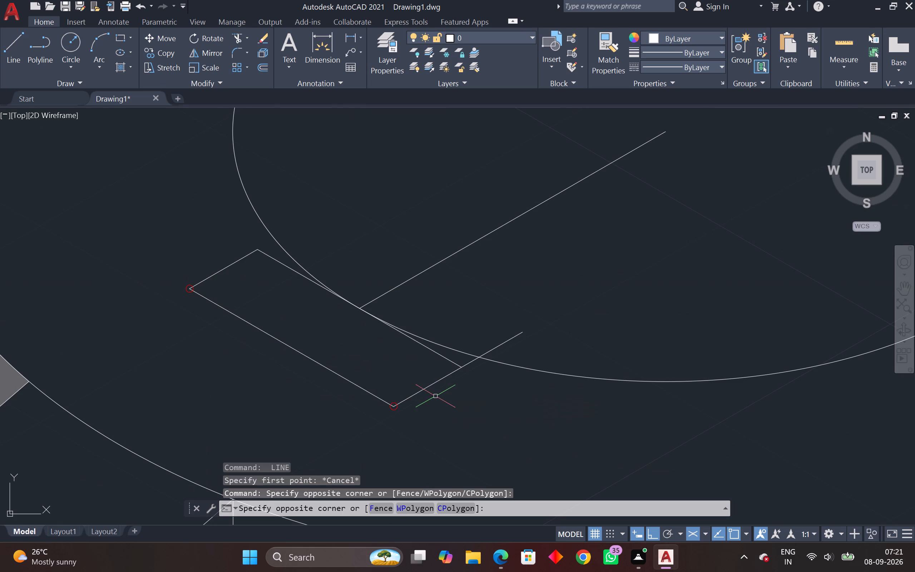
click(420, 389)
key(Delete)
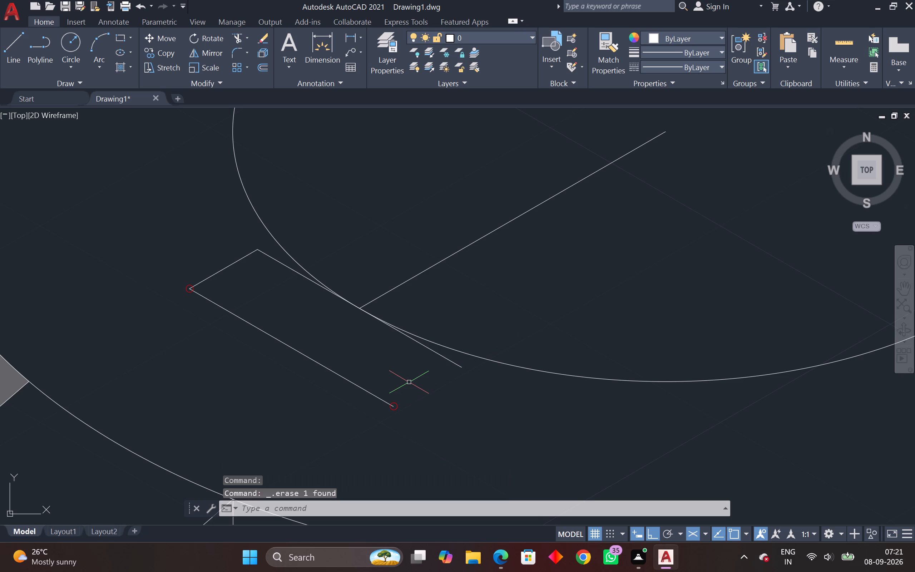
click(450, 360)
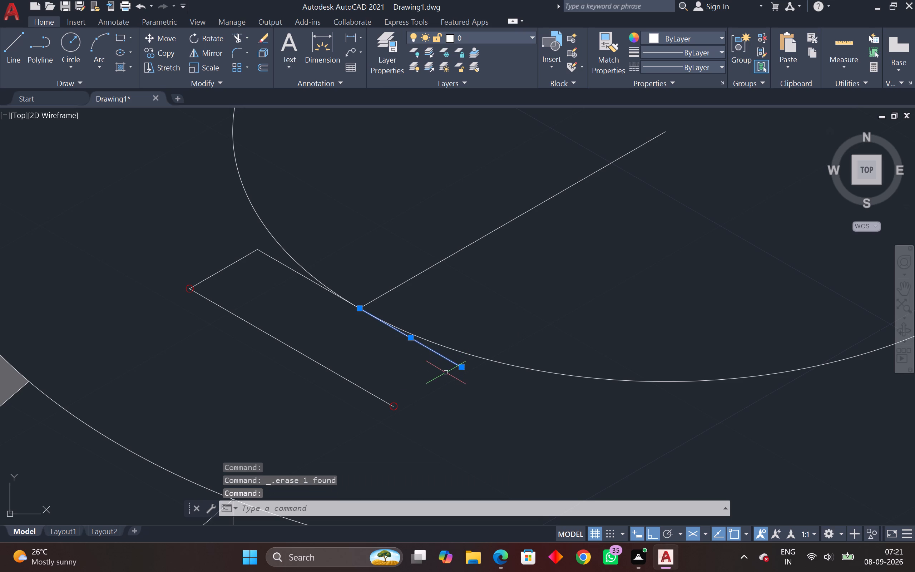
key(Delete)
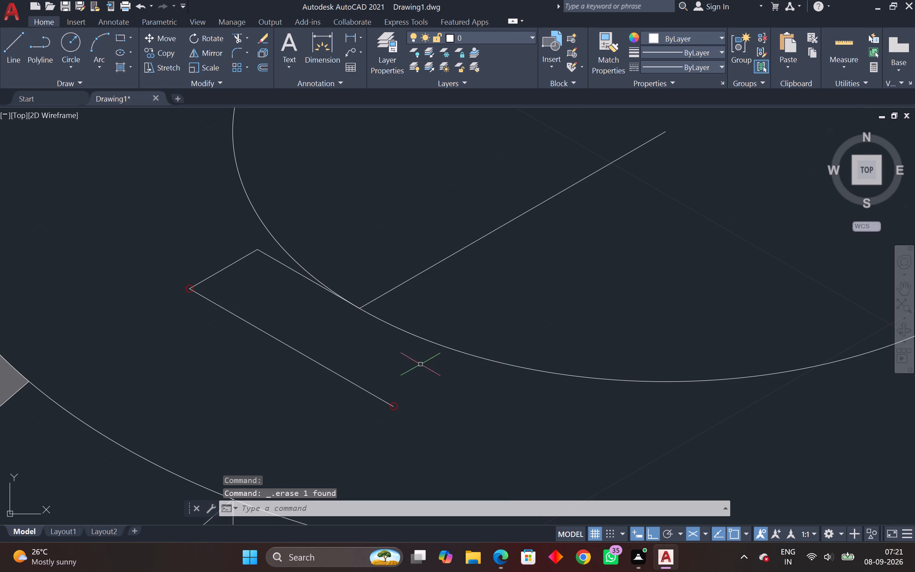
Draw a 30° line about 7 units long from the keyway's open outer corner into the large hole.
text(L)
key(space)
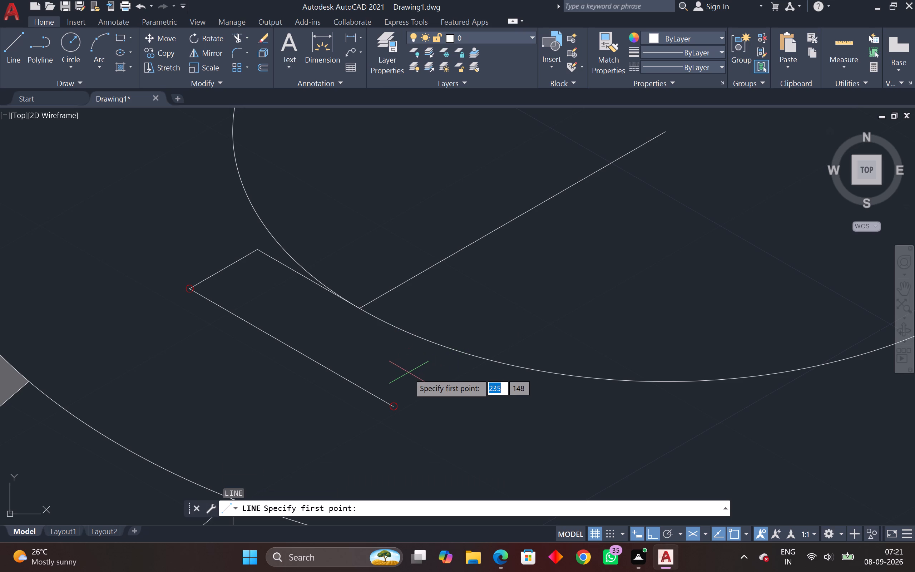
click(391, 406)
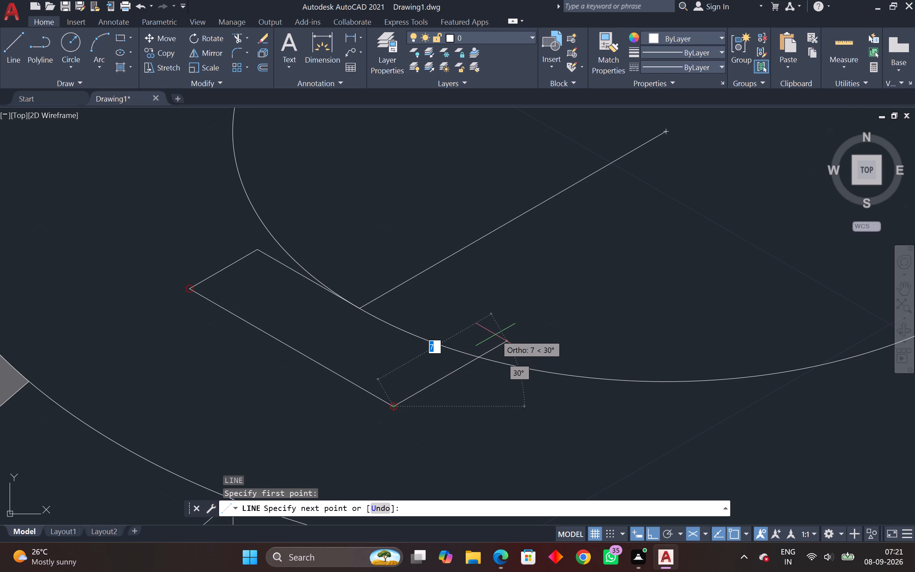
click(495, 335)
key(space)
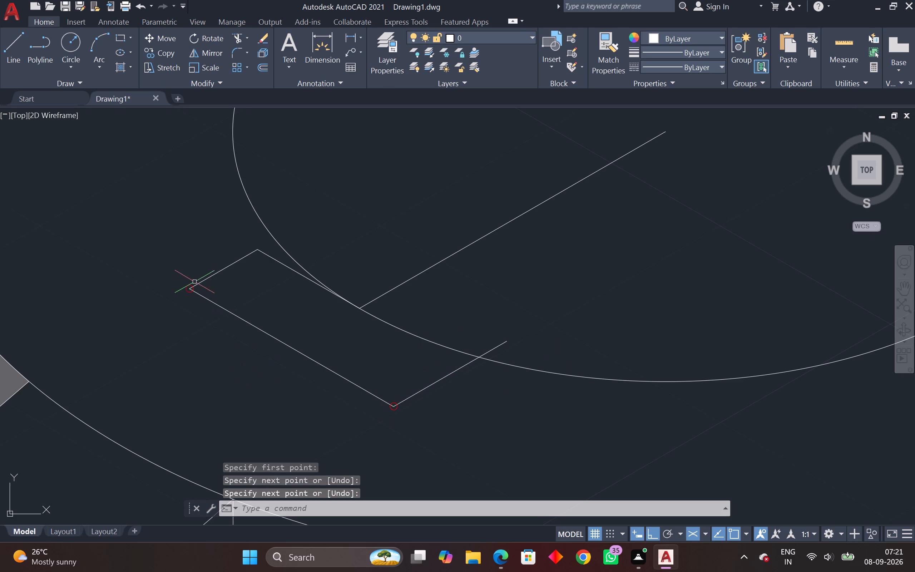
Erase the keyway's opposite short side and the remaining inner line running from it to the centre line.
click(207, 280)
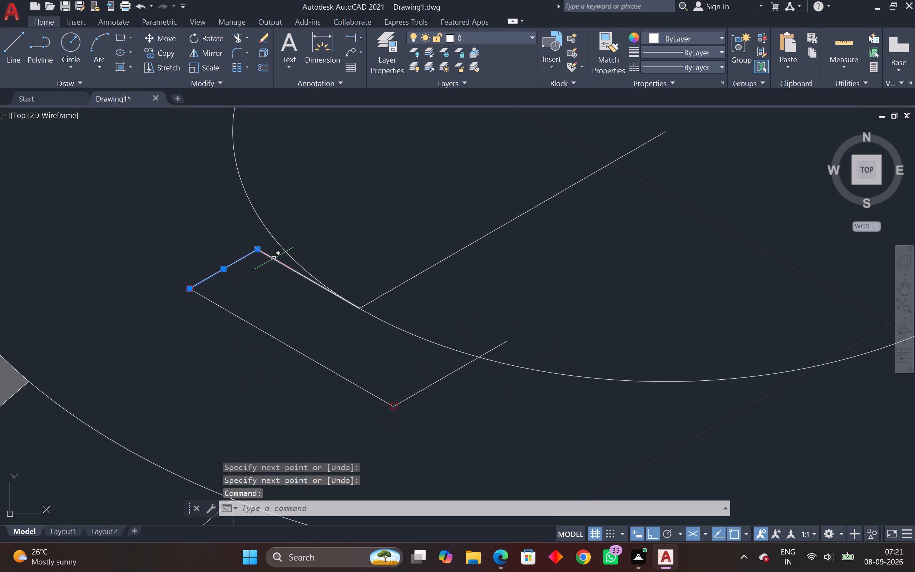
click(273, 258)
key(Delete)
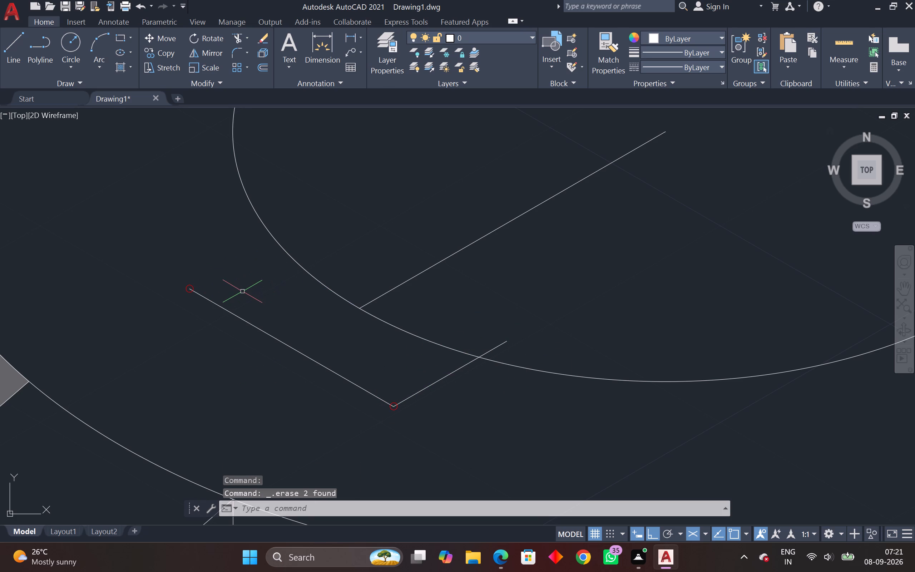
Draw a 30° line from the keyway's other outer corner to a point inside the large hole.
text(L)
key(space)
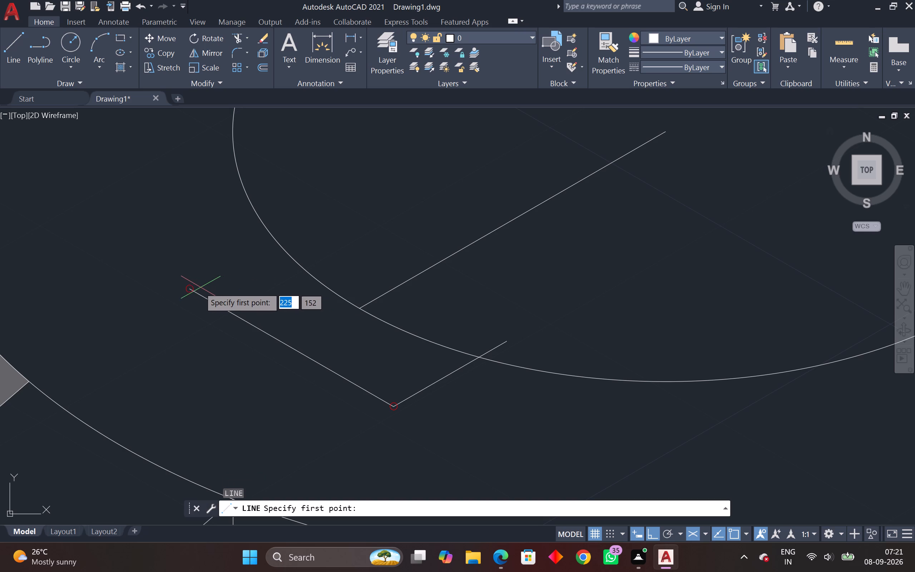
click(192, 287)
click(336, 211)
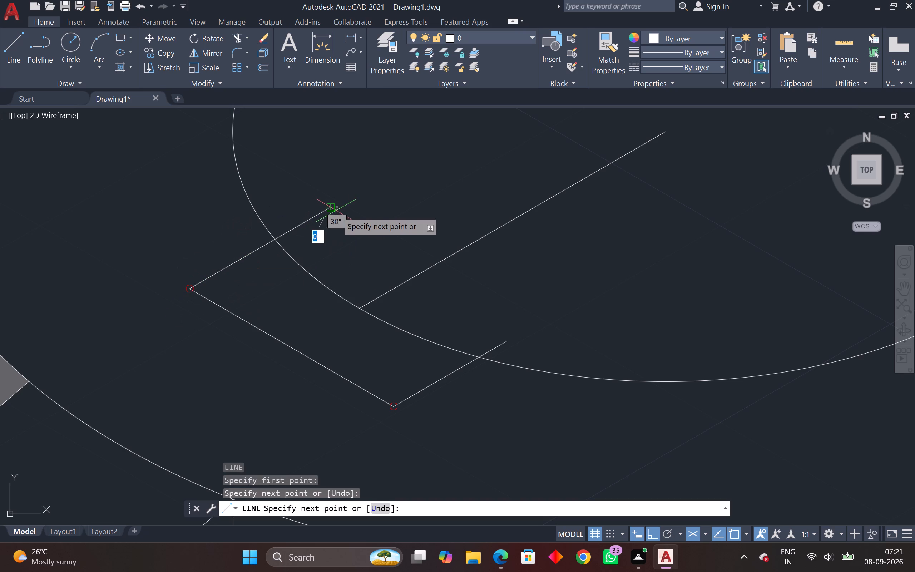
key(Escape)
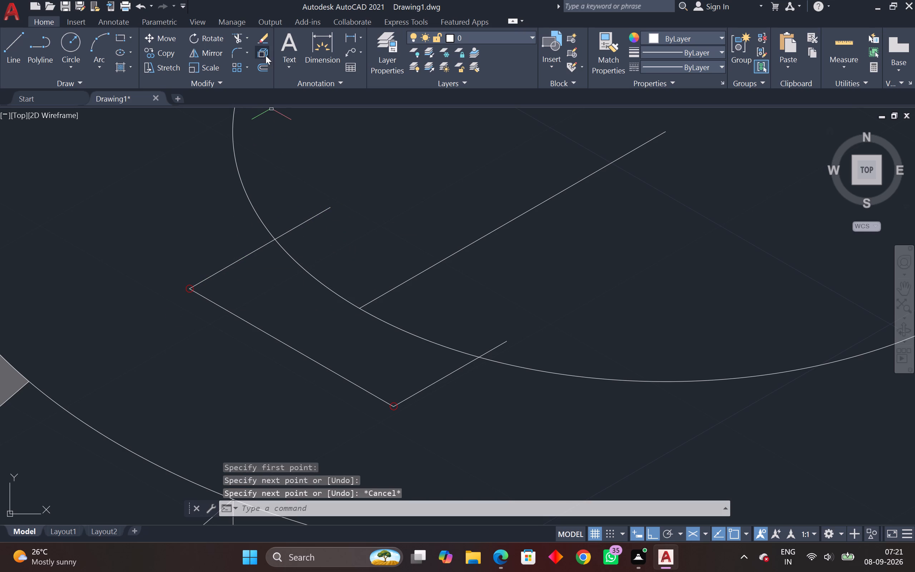
Trim both keyway sides inside the large hole, the hole's arc across the keyway opening, and the leftover centre line.
click(238, 31)
drag(311, 198, 321, 242)
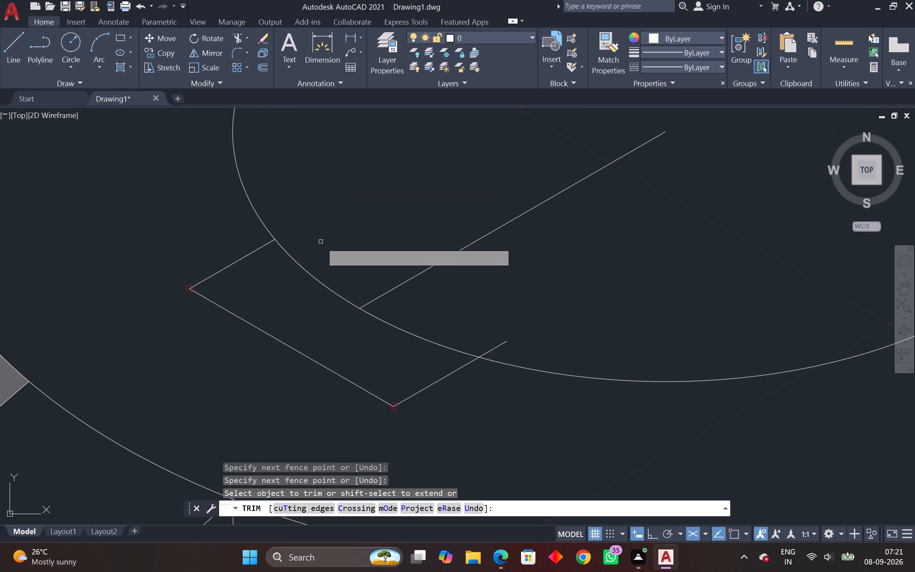
drag(457, 327, 510, 356)
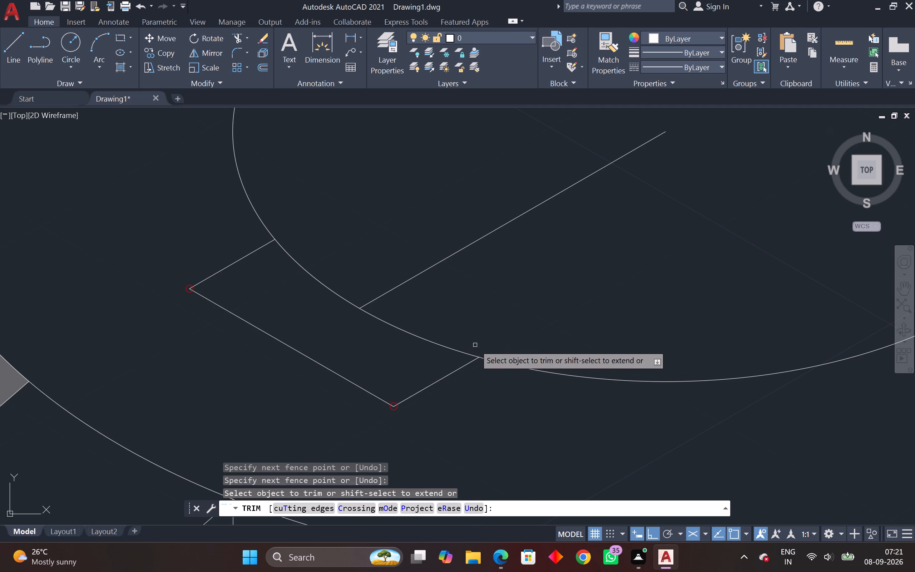
click(449, 347)
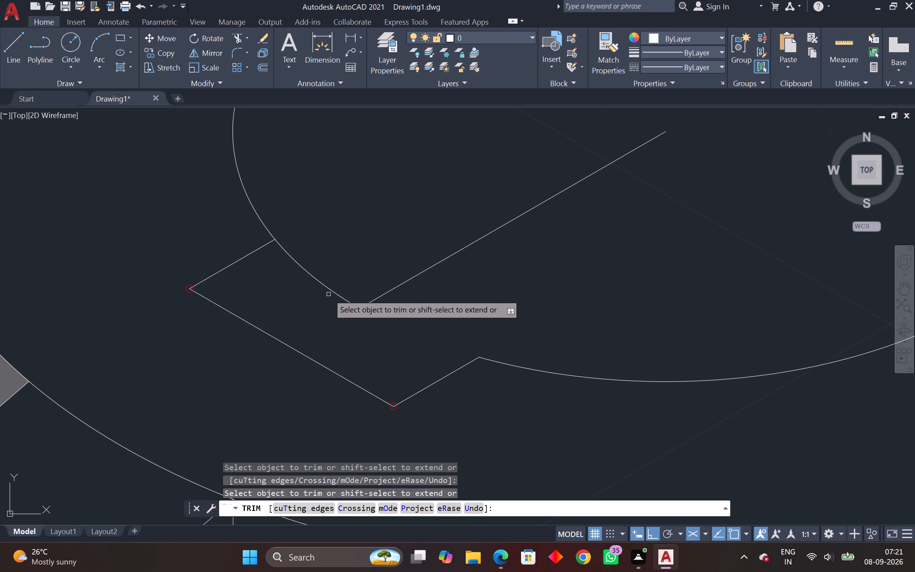
click(328, 291)
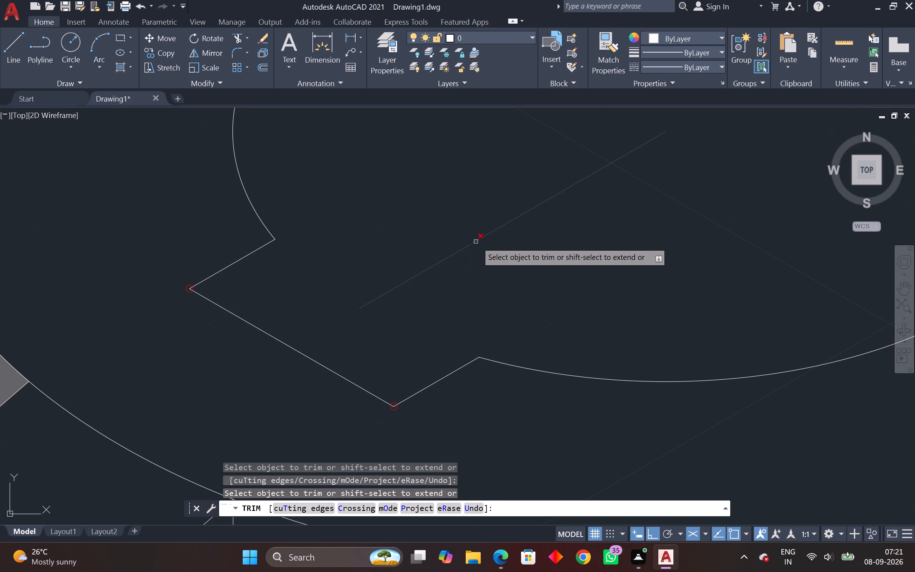
click(480, 241)
Apply a solid 99,100,102 hatch to the large cylinder's top face, the small cylinder's side and the web's front side face.
scroll(480, 241, down, 2)
middle_drag(480, 241, 546, 191)
scroll(546, 191, down, 3)
middle_drag(543, 204, 523, 208)
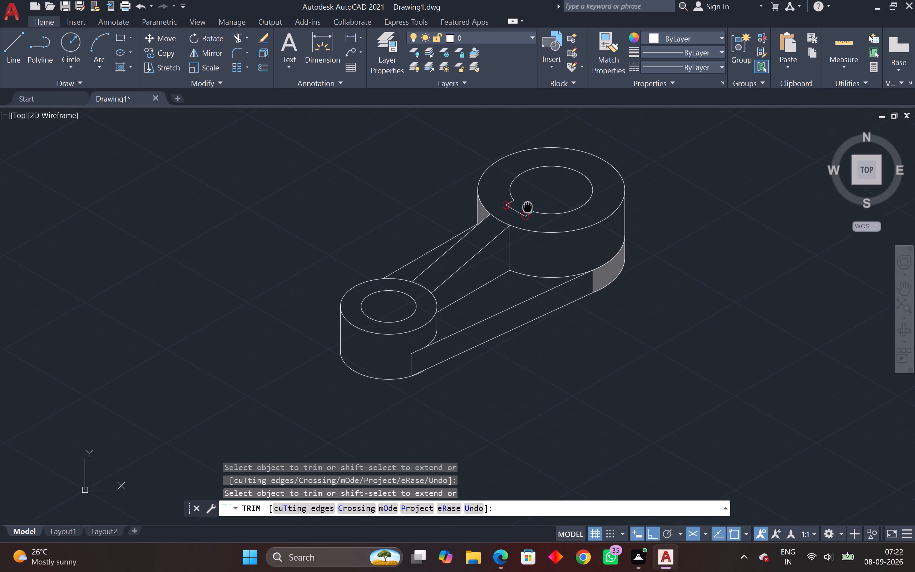
middle_drag(523, 208, 478, 214)
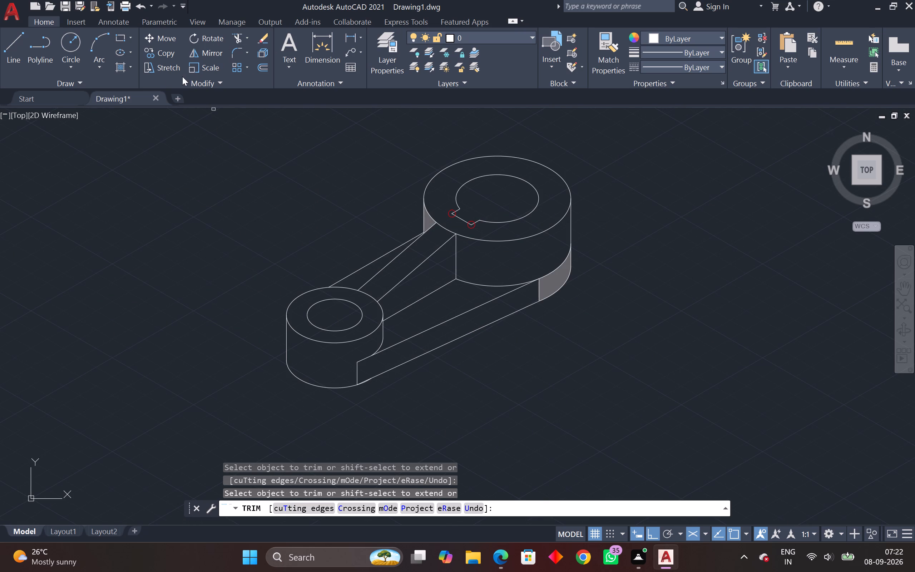
click(124, 69)
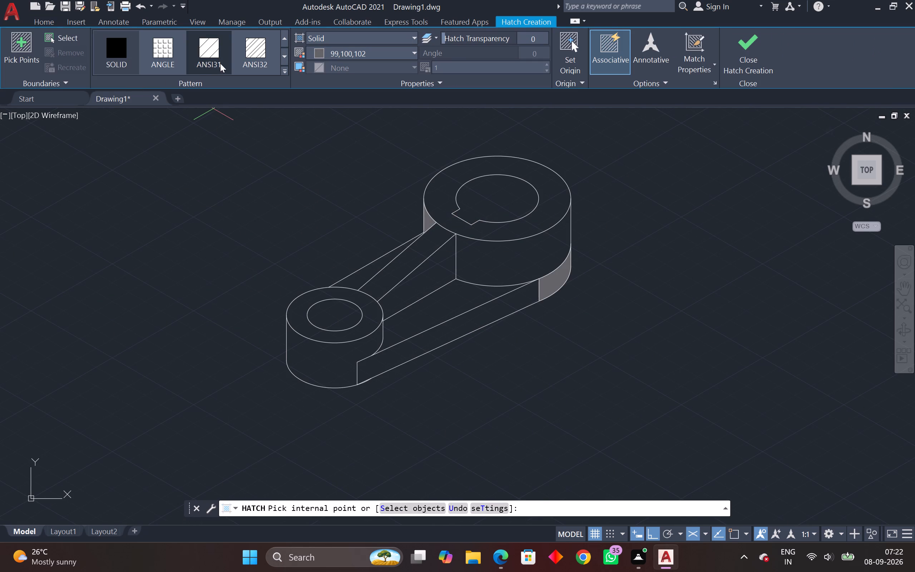
click(119, 56)
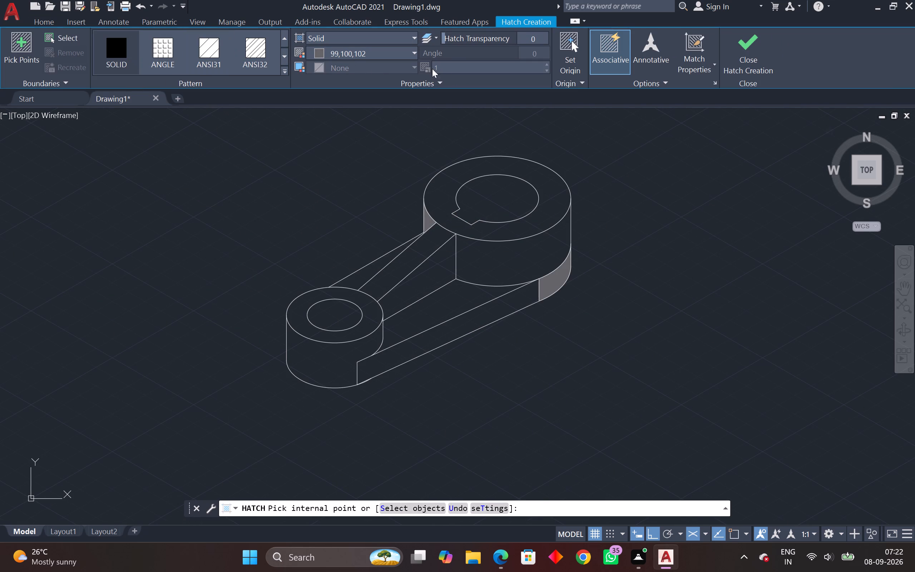
click(485, 235)
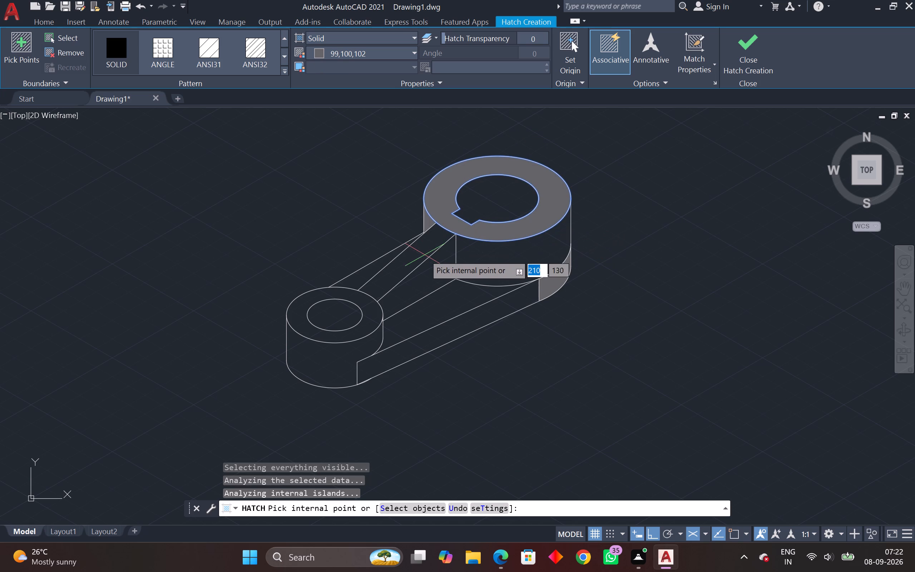
click(317, 369)
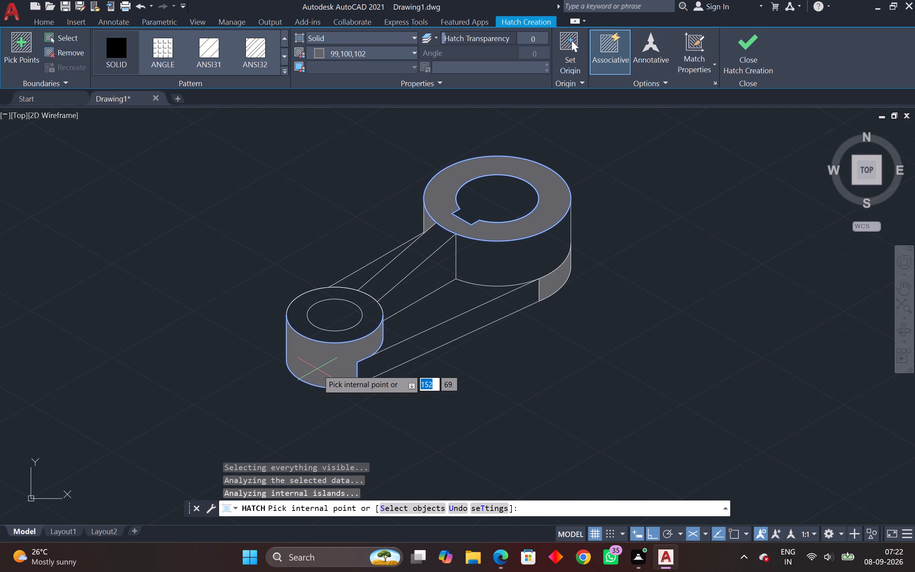
click(400, 358)
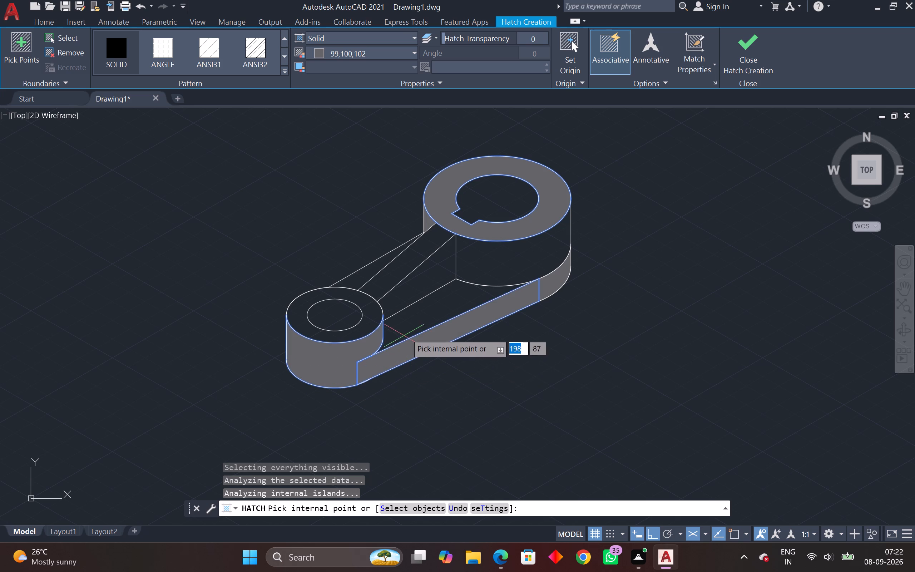
Hatch the web's top areas, the rib's side and sloped faces, the small cylinder's top and the large cylinder's side in the same grey.
click(406, 333)
click(410, 293)
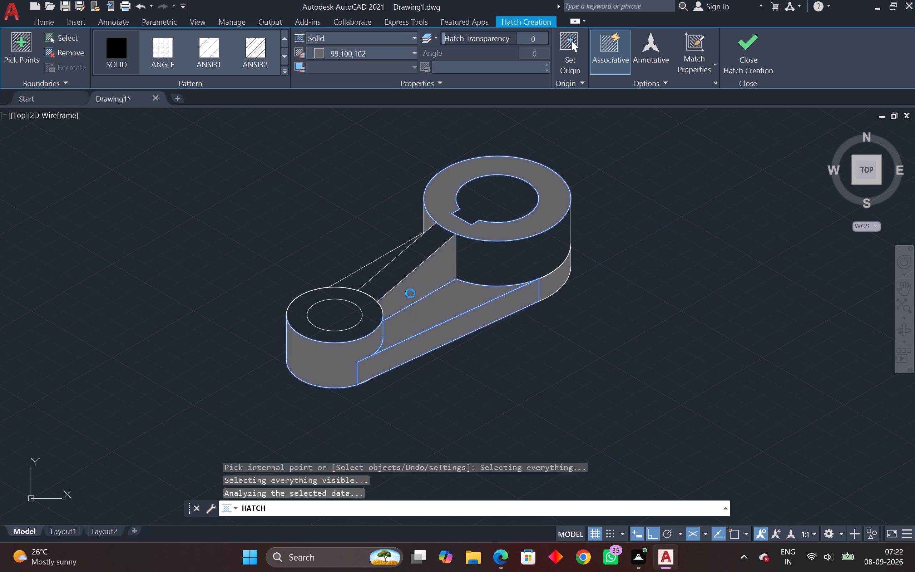
click(394, 278)
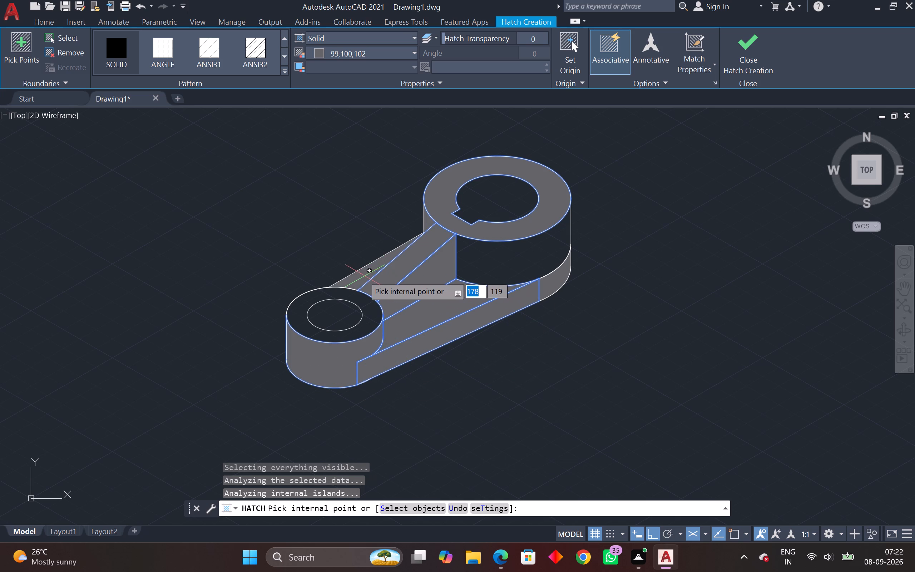
click(361, 276)
click(315, 297)
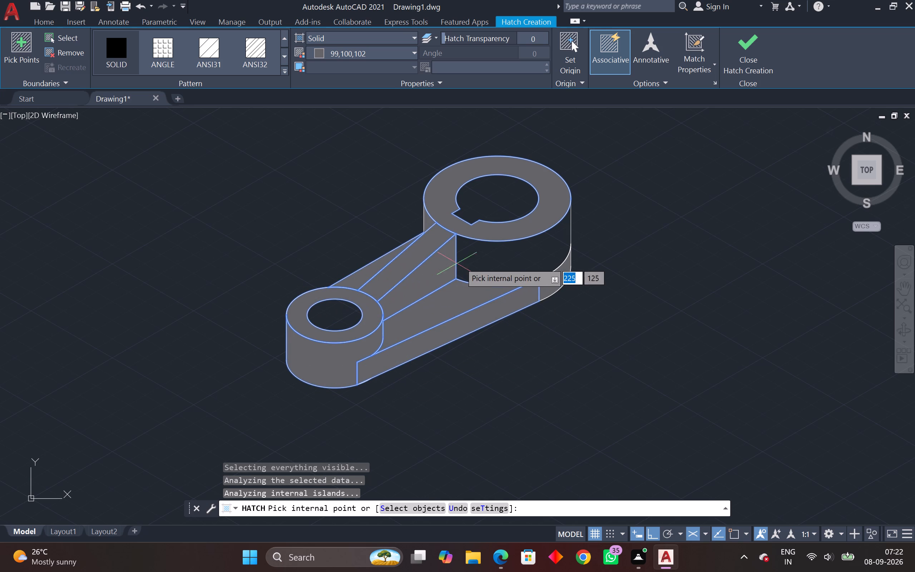
click(503, 258)
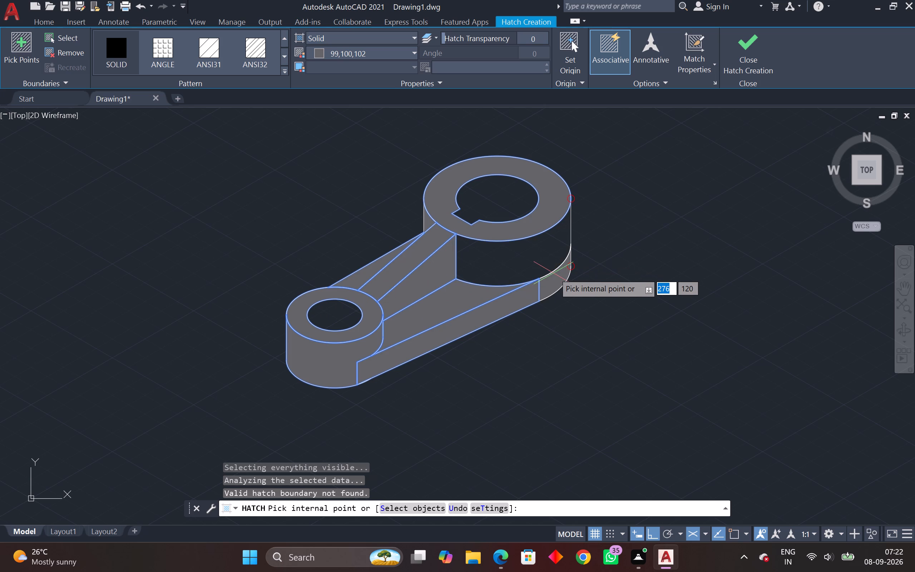
click(540, 260)
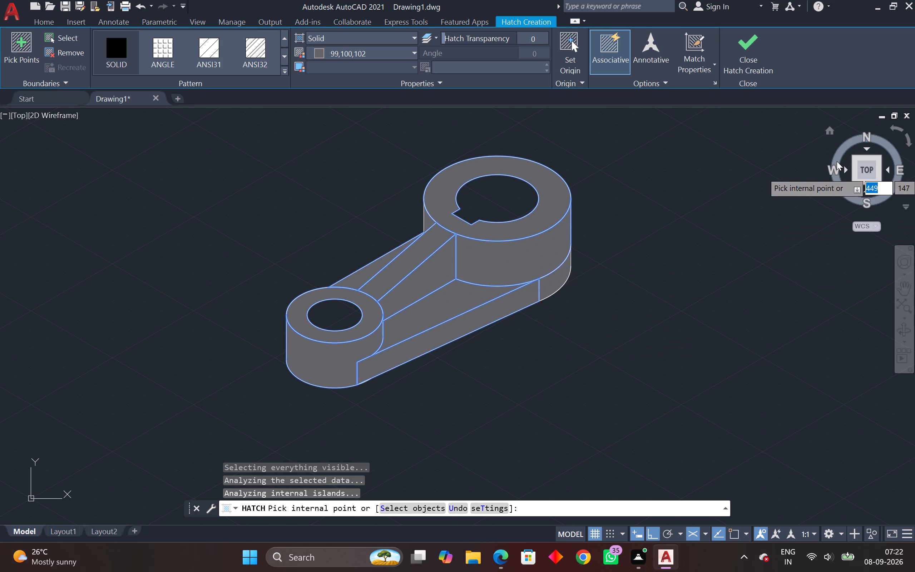
key(Escape)
key(Escape)
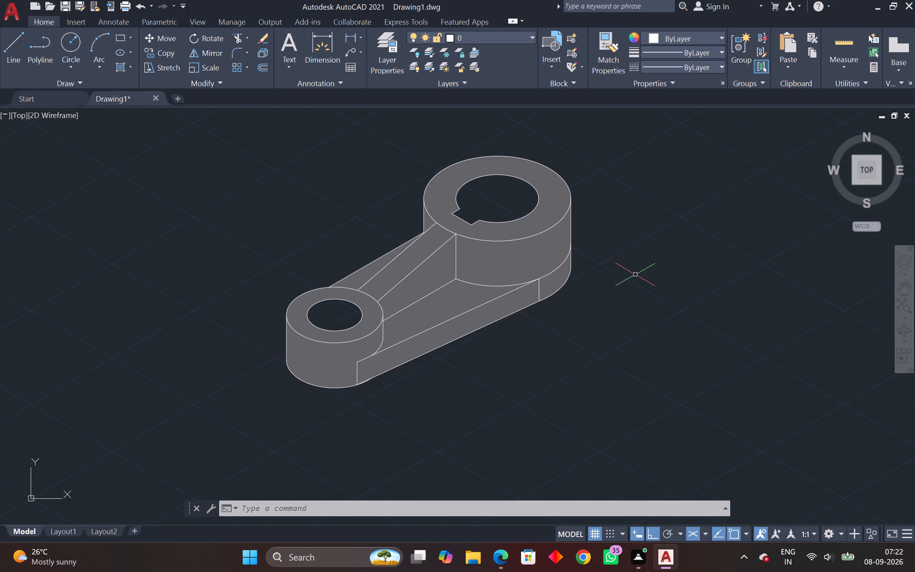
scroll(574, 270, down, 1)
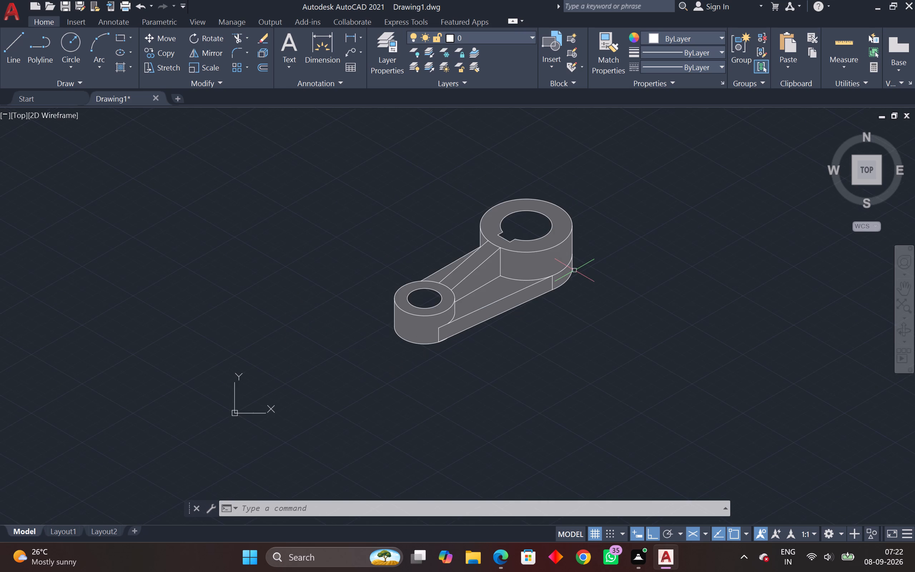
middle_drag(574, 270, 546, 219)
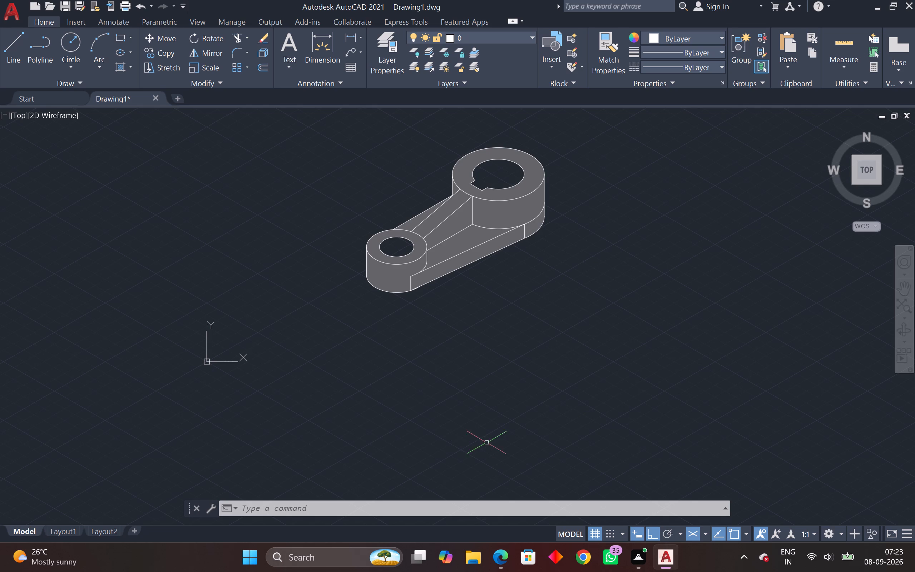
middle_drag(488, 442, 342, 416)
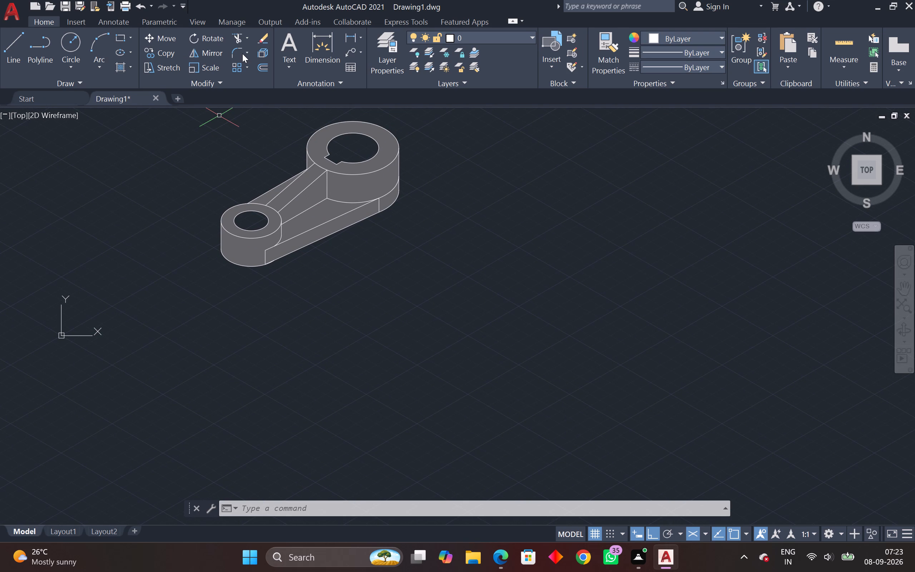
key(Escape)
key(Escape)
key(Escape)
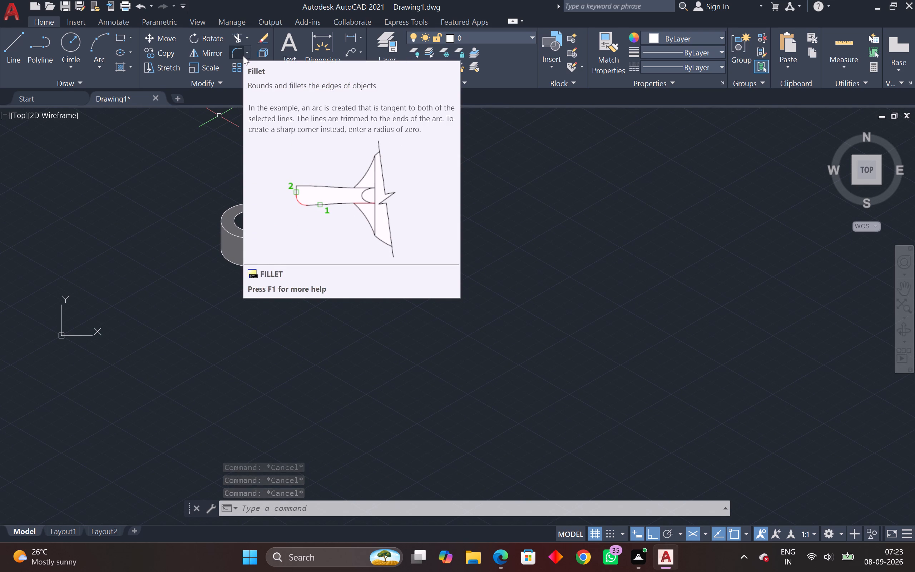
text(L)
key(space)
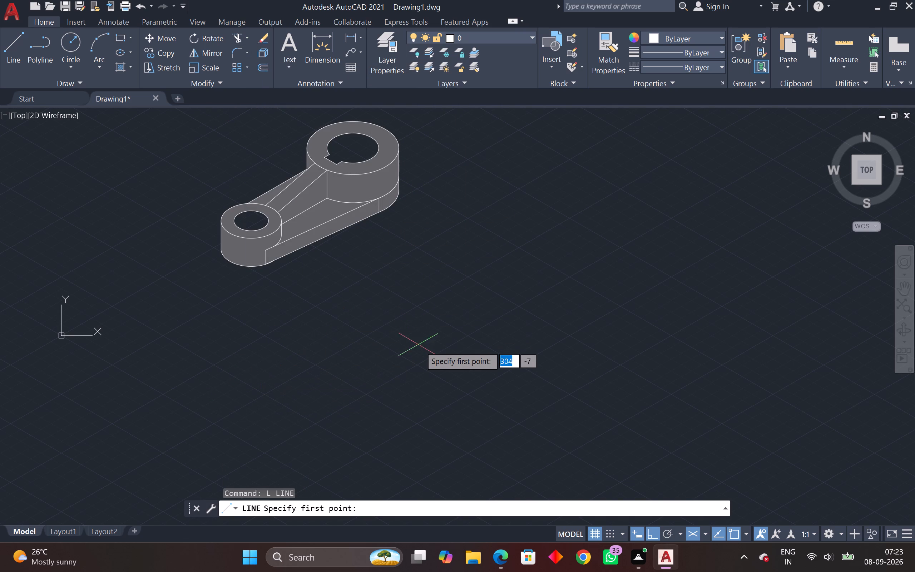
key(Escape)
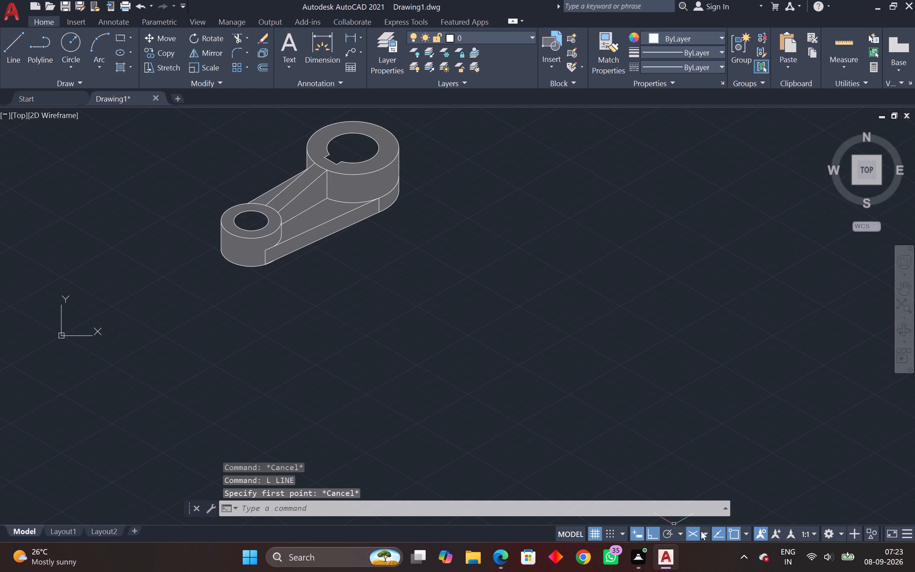
Switch isometric drafting off so the drawing returns to orthographic mode.
click(697, 531)
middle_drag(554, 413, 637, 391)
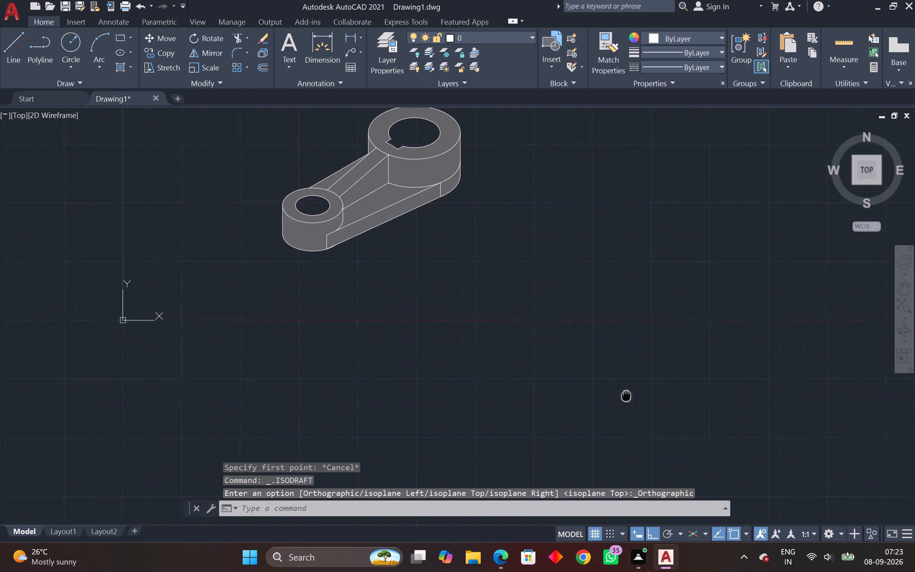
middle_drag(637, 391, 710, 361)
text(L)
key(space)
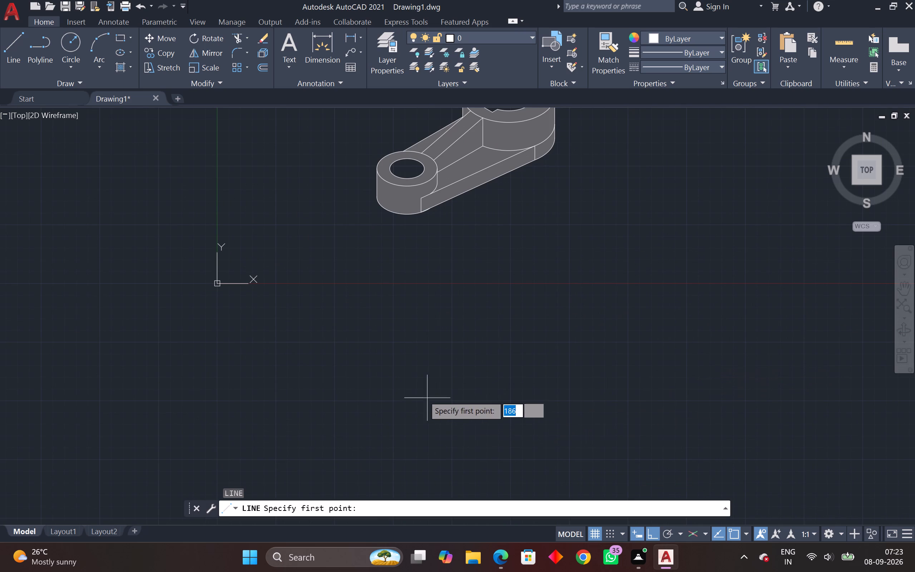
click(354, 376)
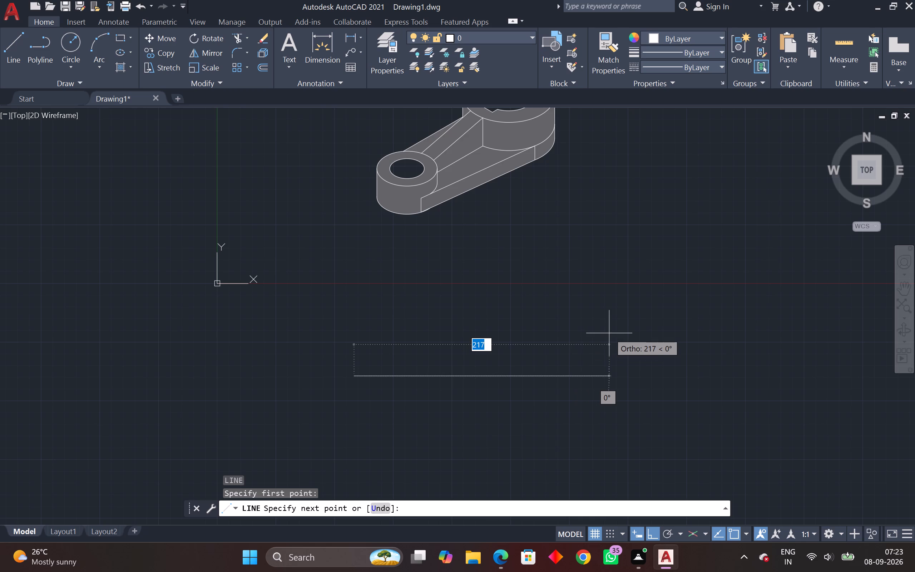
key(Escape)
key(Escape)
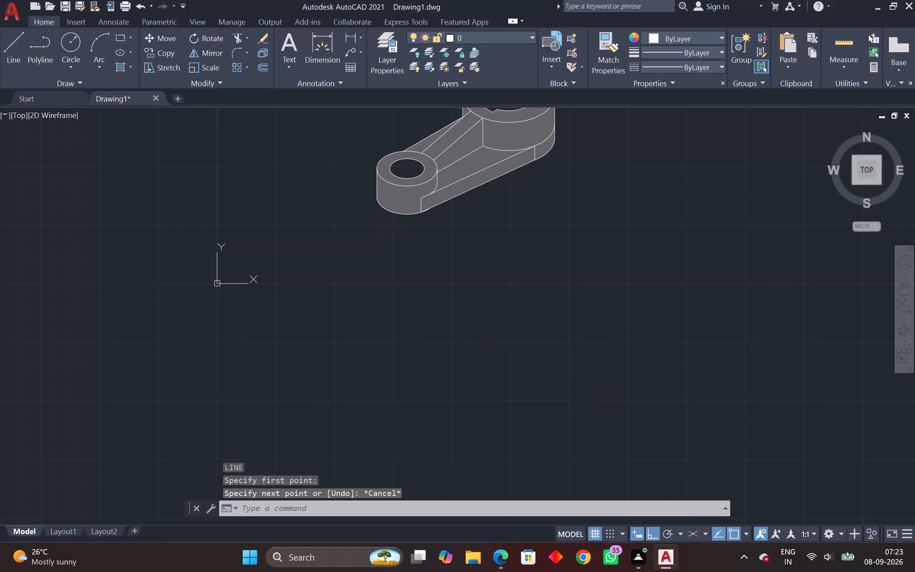
Draw two concentric circles with radii 12 and 21 in the empty area below the isometric part.
text(C)
key(space)
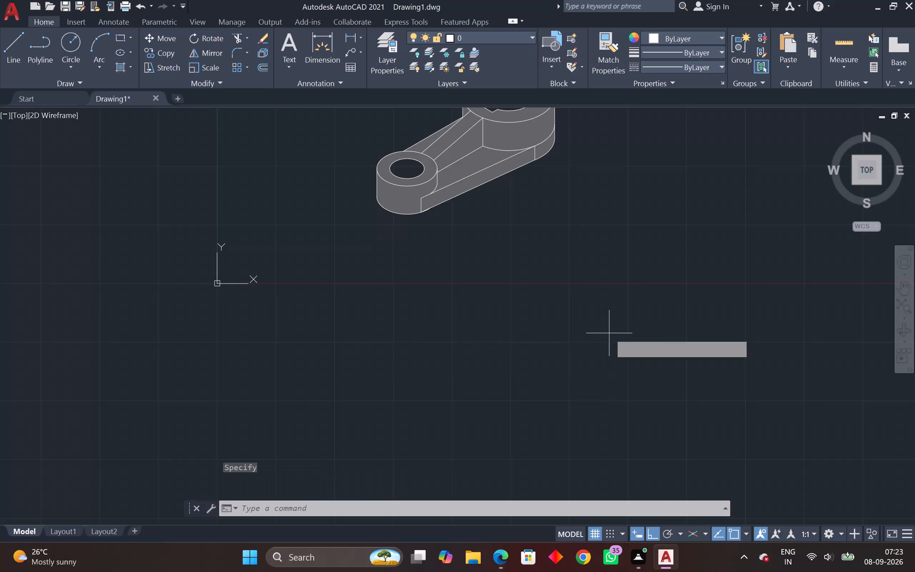
click(303, 349)
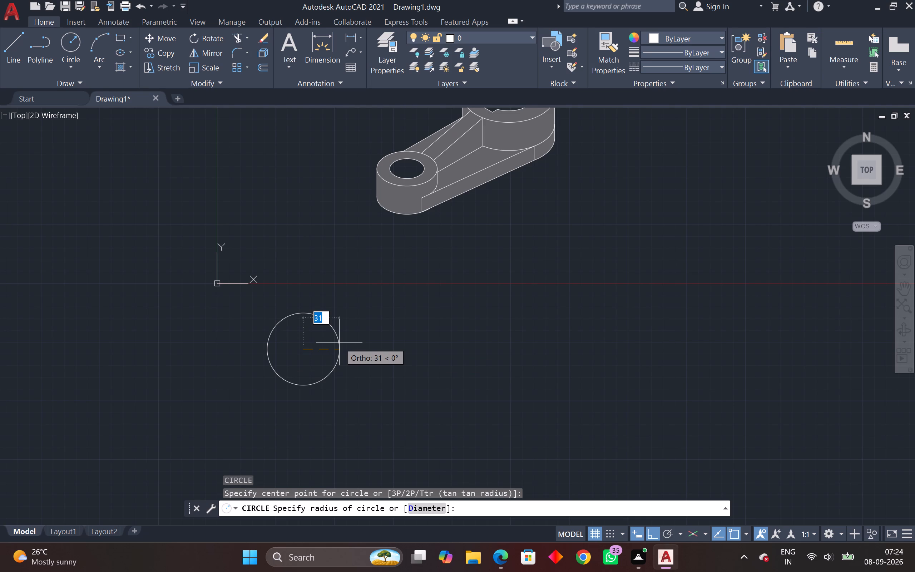
text(12)
key(Return)
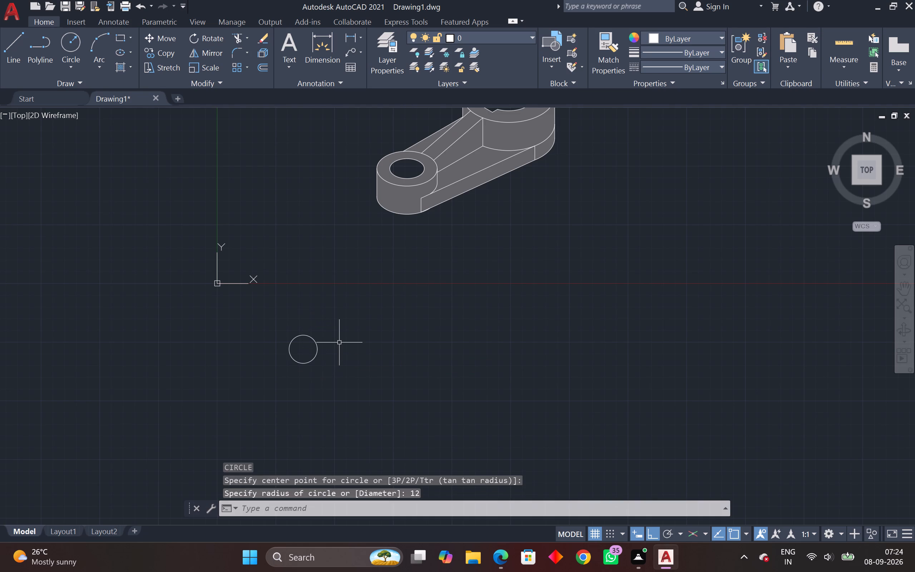
key(space)
scroll(295, 355, up, 2)
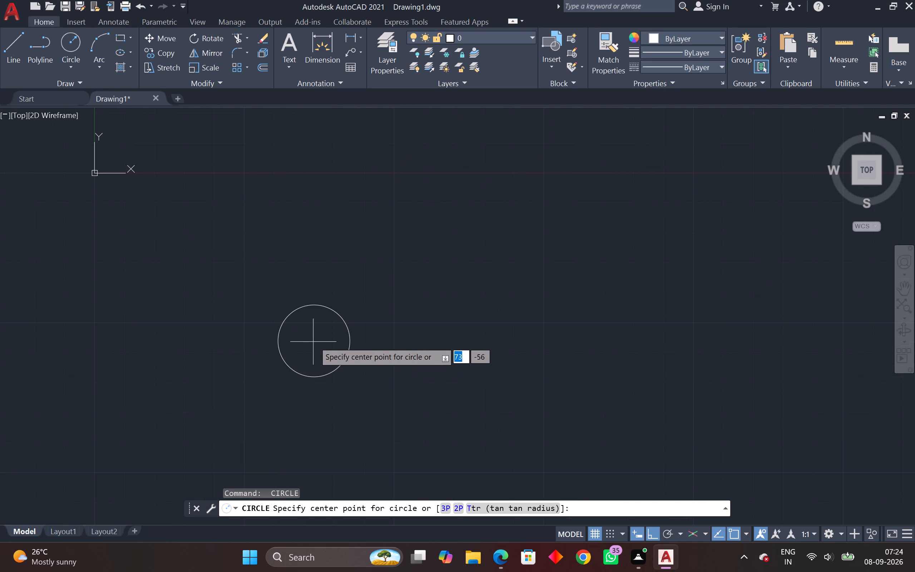
click(315, 341)
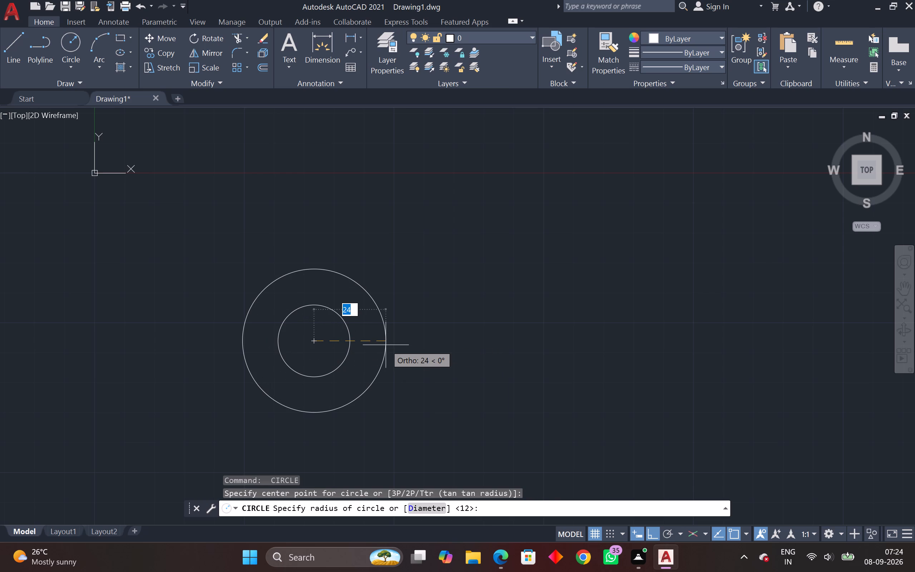
text(21)
key(Return)
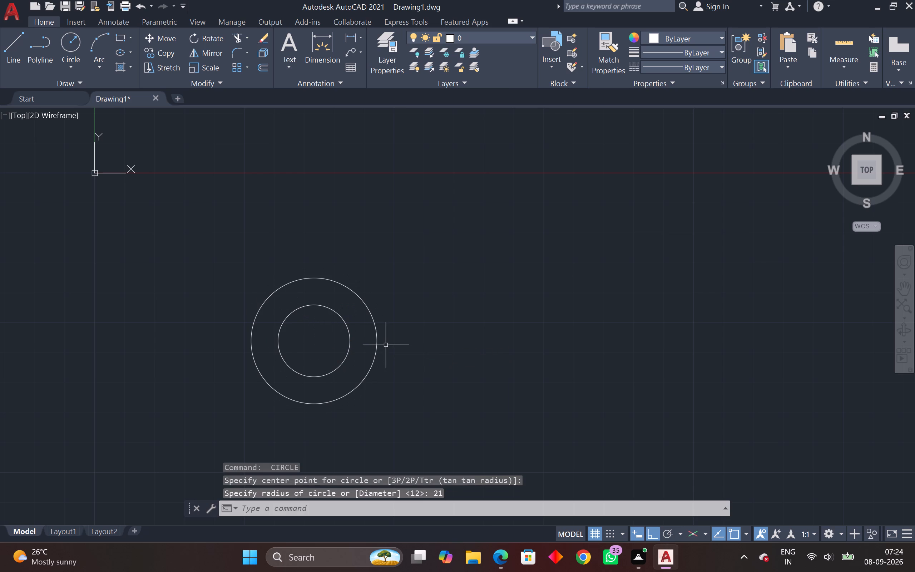
Load the ACAD_ISO08W100 (ISO long-dash short-dash) linetype into the drawing.
scroll(402, 344, down, 1)
middle_drag(402, 344, 357, 351)
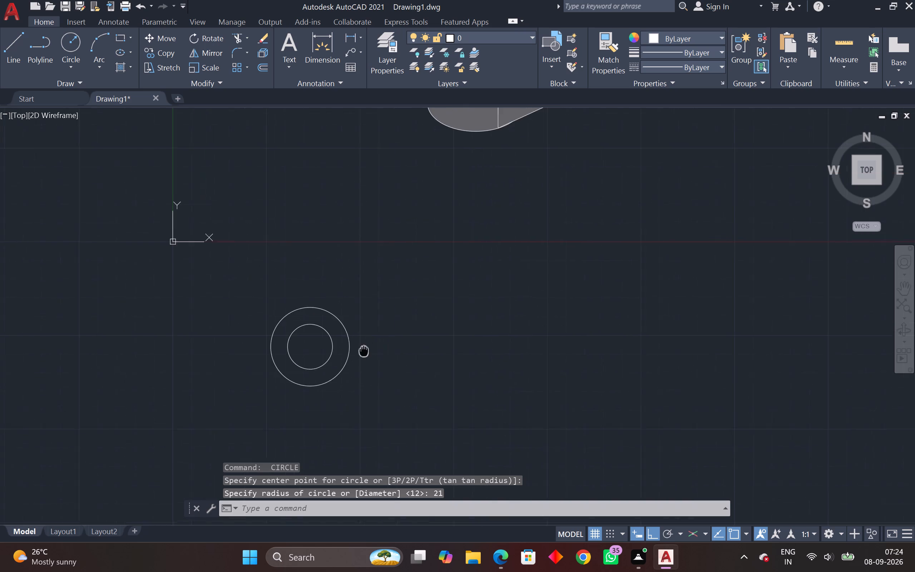
middle_drag(357, 351, 318, 352)
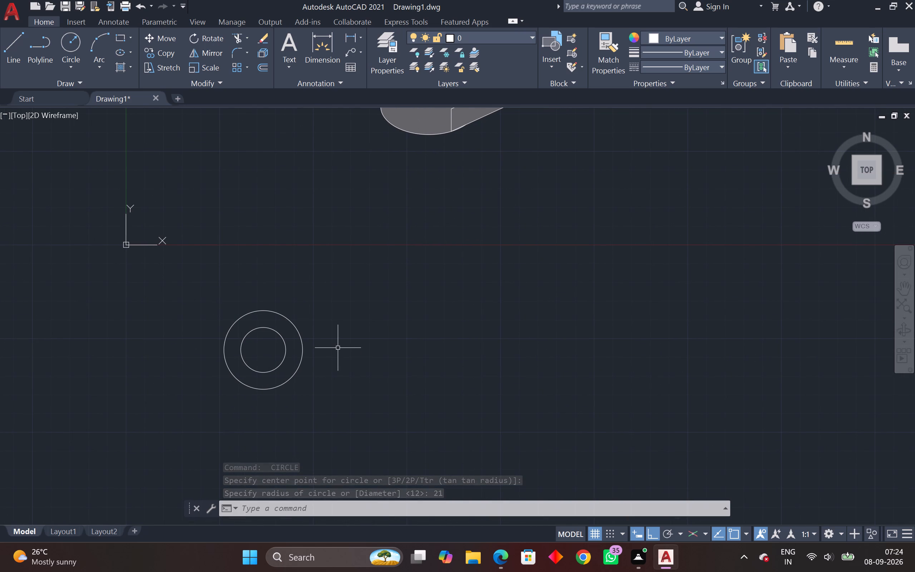
key(l)
key(space)
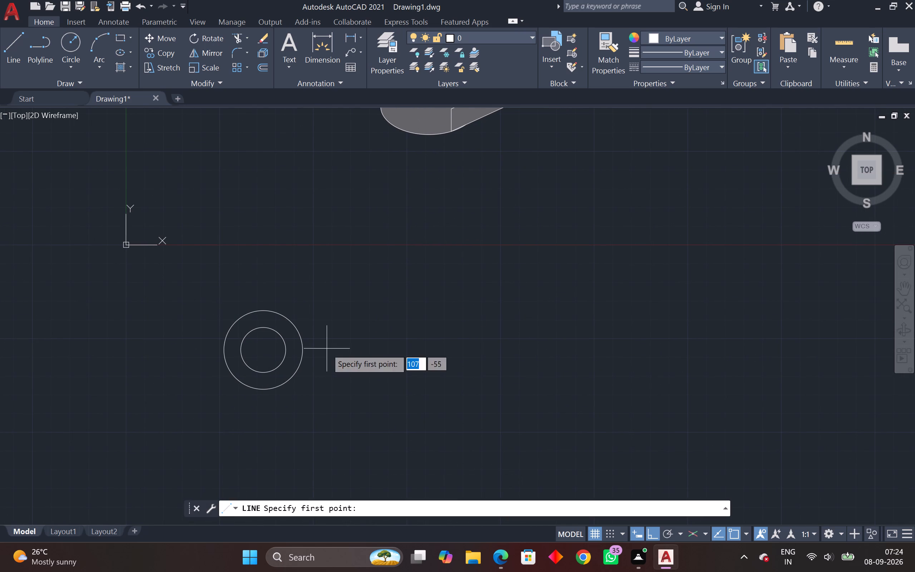
click(677, 69)
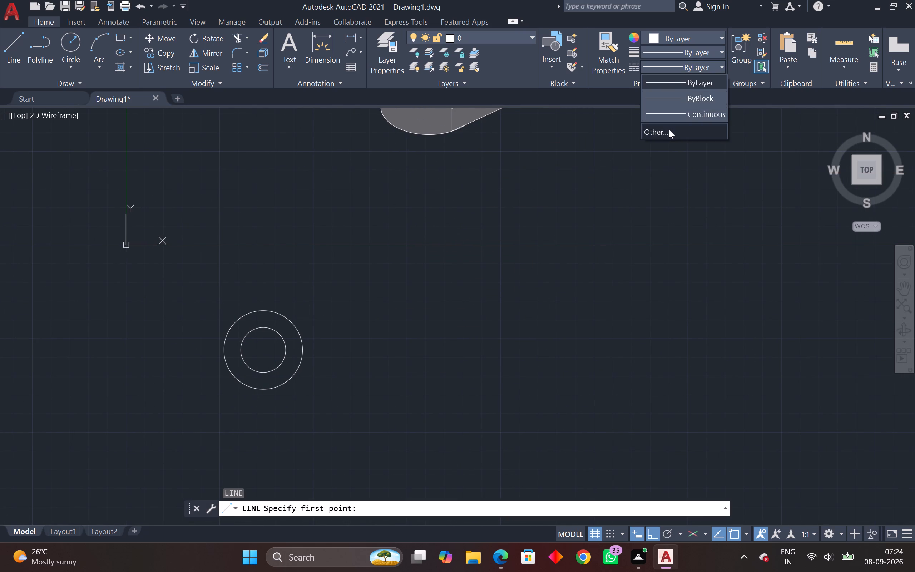
click(669, 129)
click(559, 164)
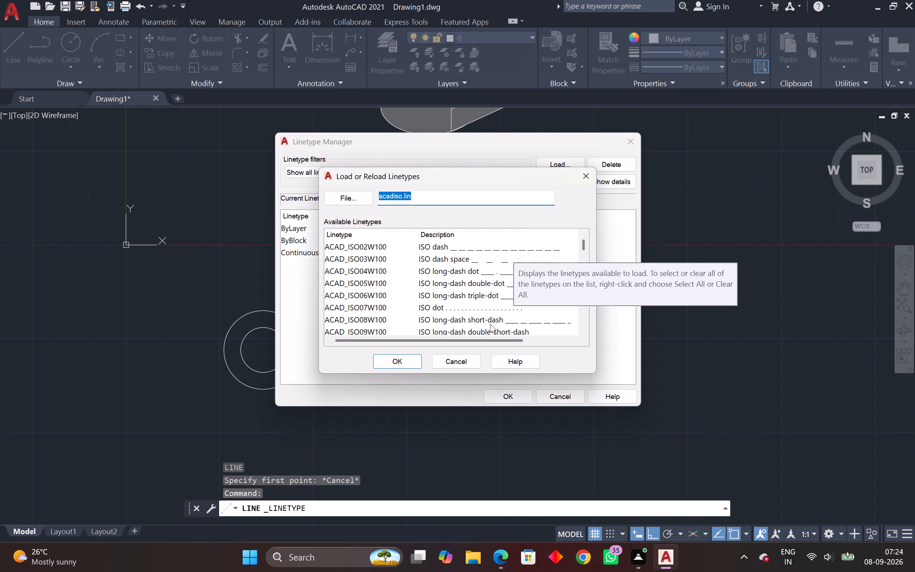
scroll(509, 303, down, 1)
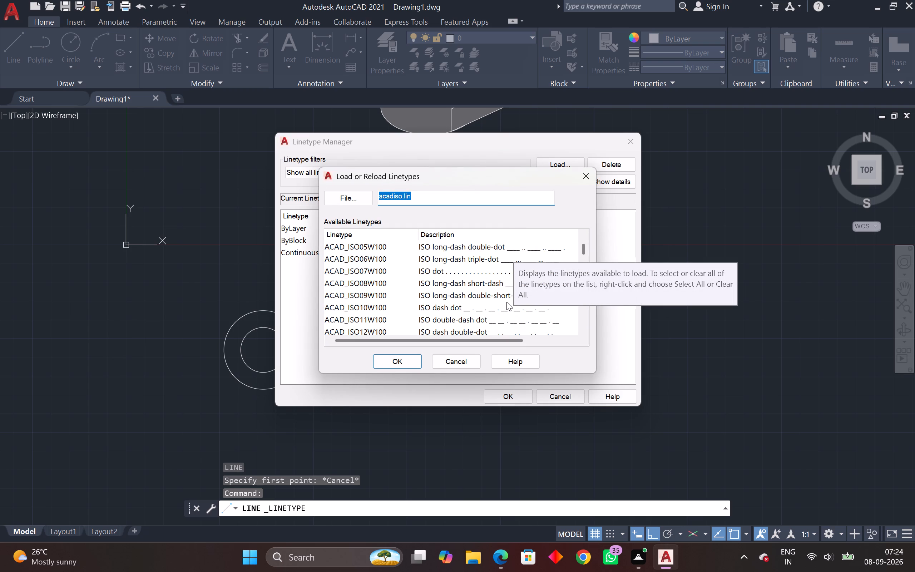
scroll(468, 297, up, 4)
scroll(469, 287, down, 2)
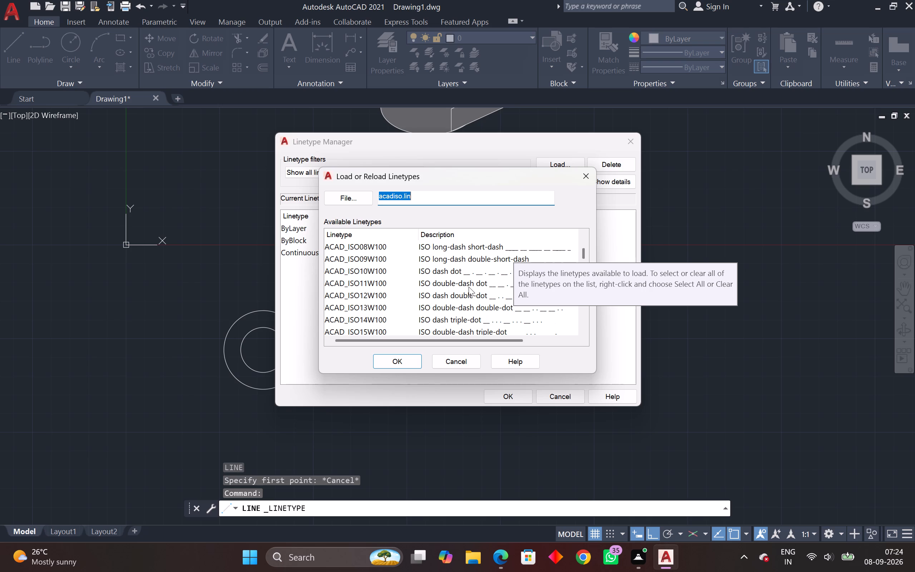
scroll(469, 287, down, 2)
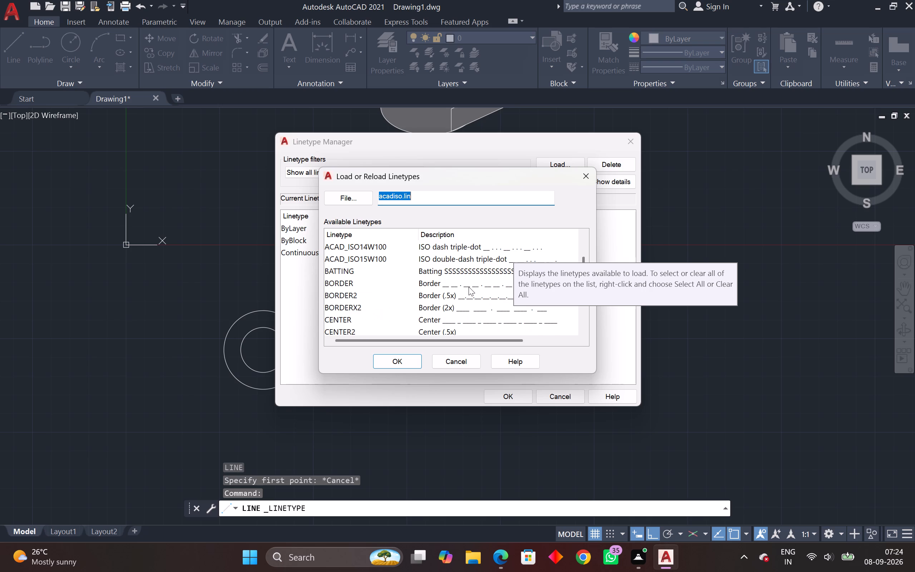
scroll(469, 287, down, 3)
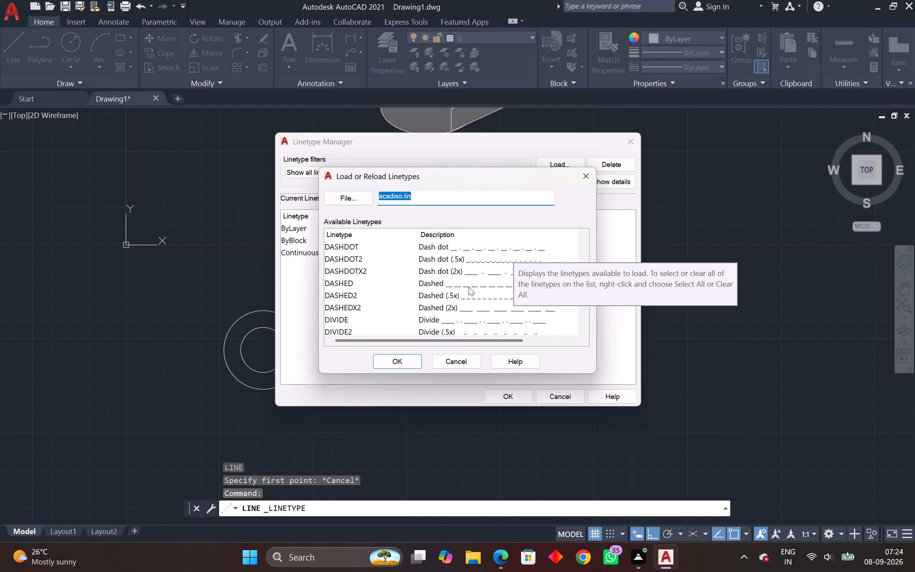
scroll(469, 287, up, 8)
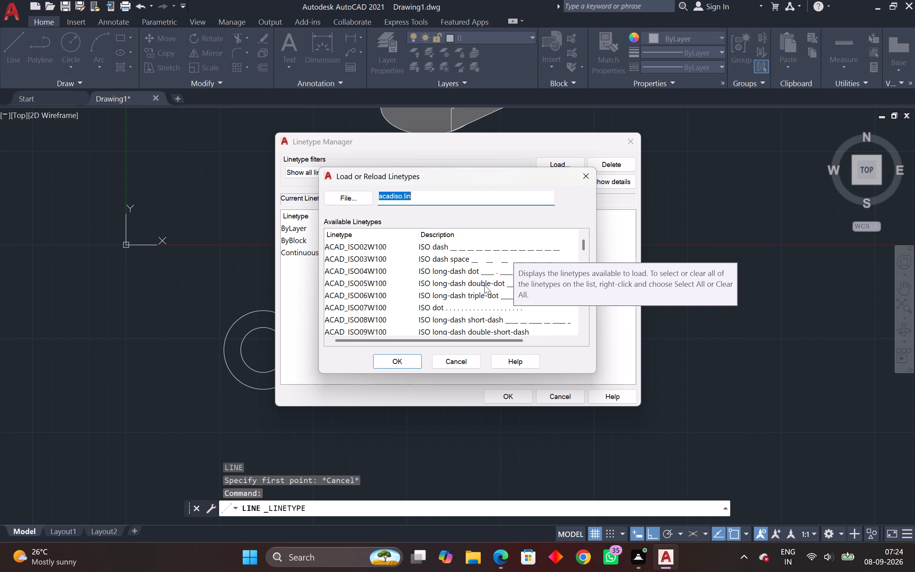
click(483, 322)
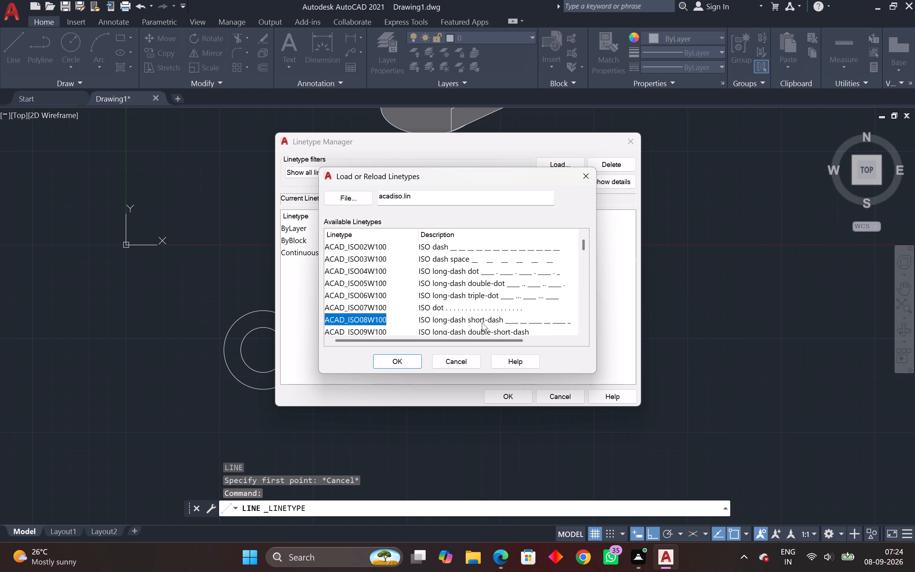
click(416, 366)
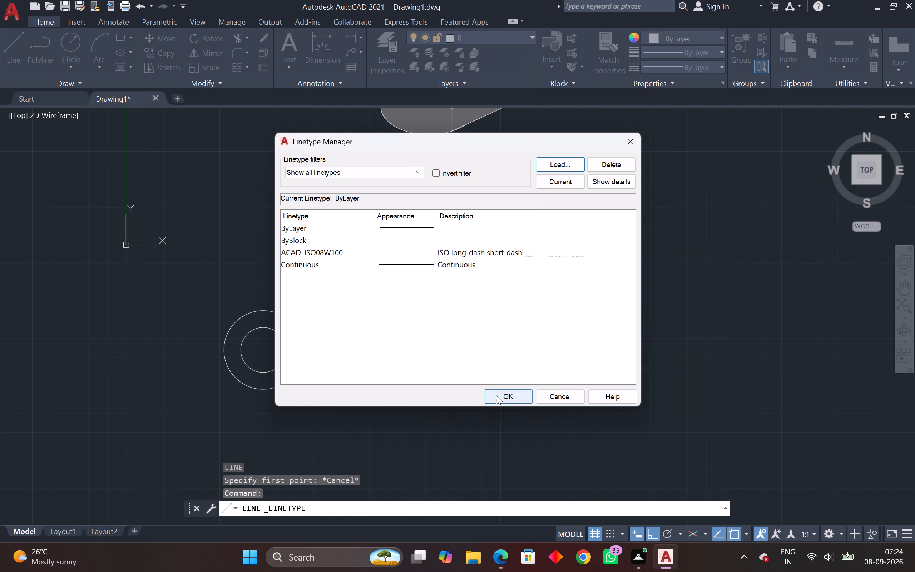
click(495, 397)
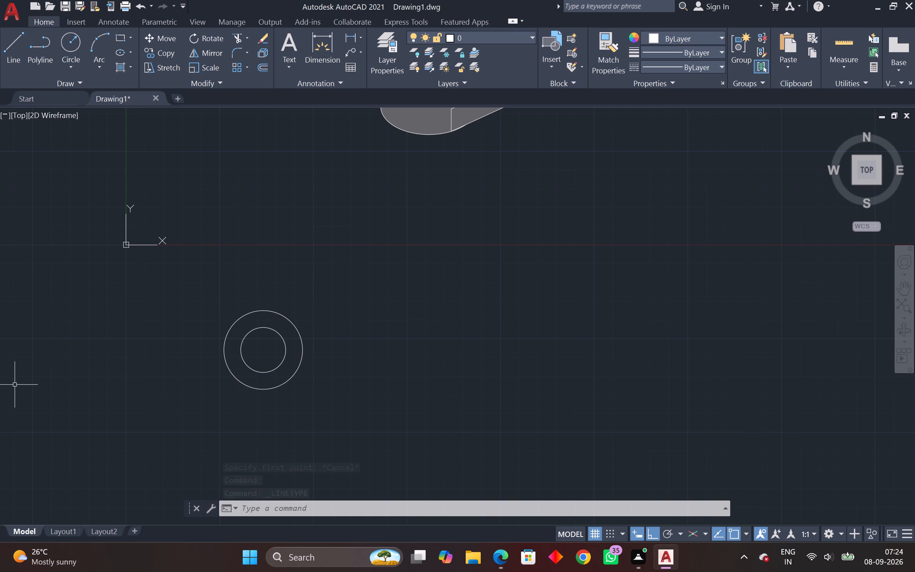
Draw a horizontal line 100 long from the outer circle's left quadrant through the centre, making ACAD_ISO08W100 the current linetype.
key(l)
key(space)
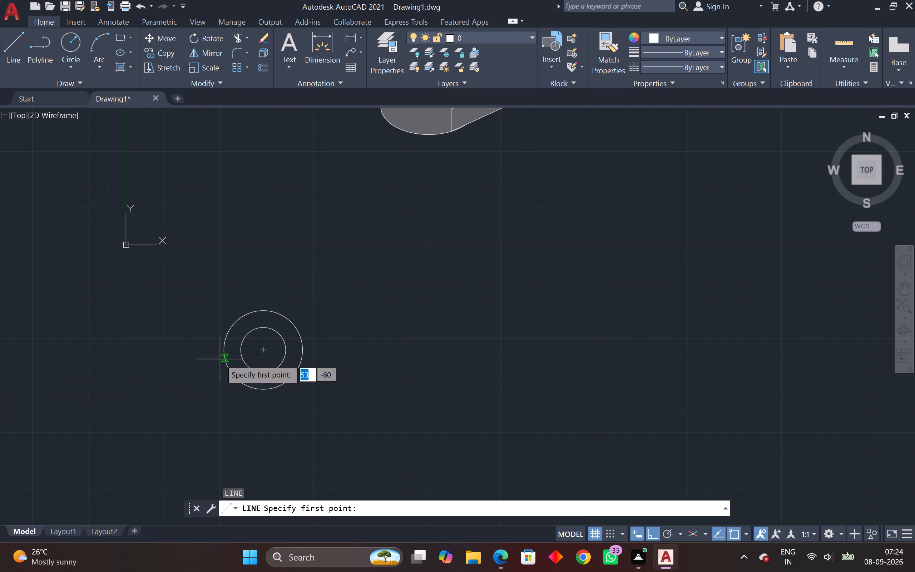
drag(223, 352, 241, 352)
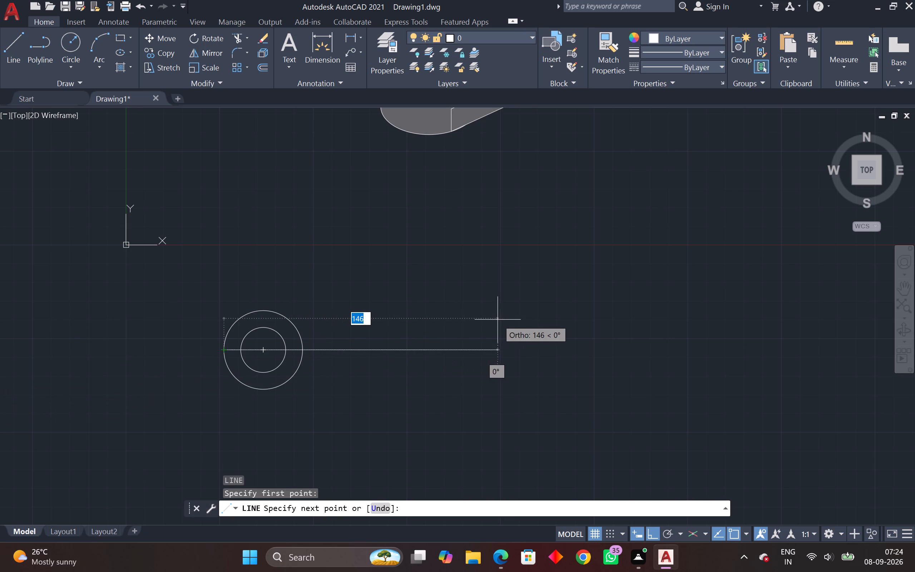
click(699, 65)
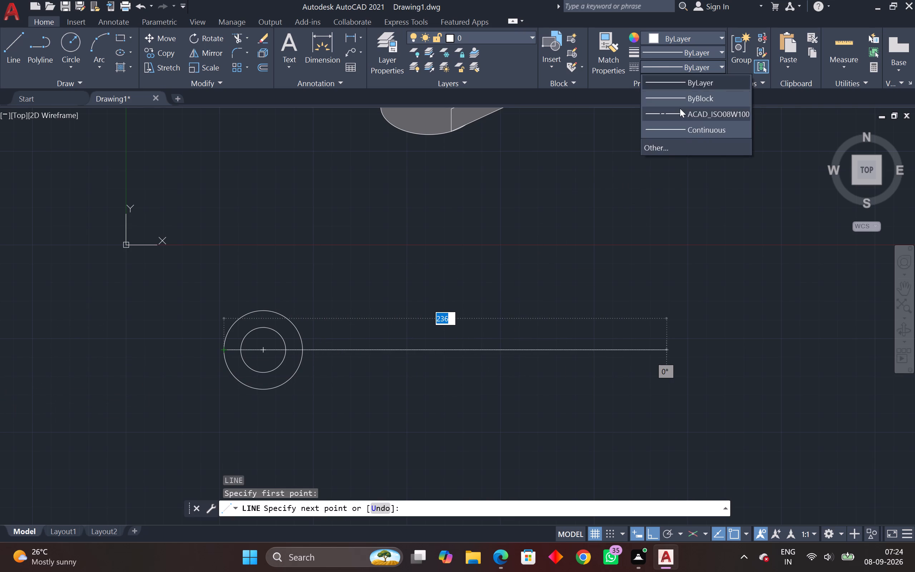
click(680, 108)
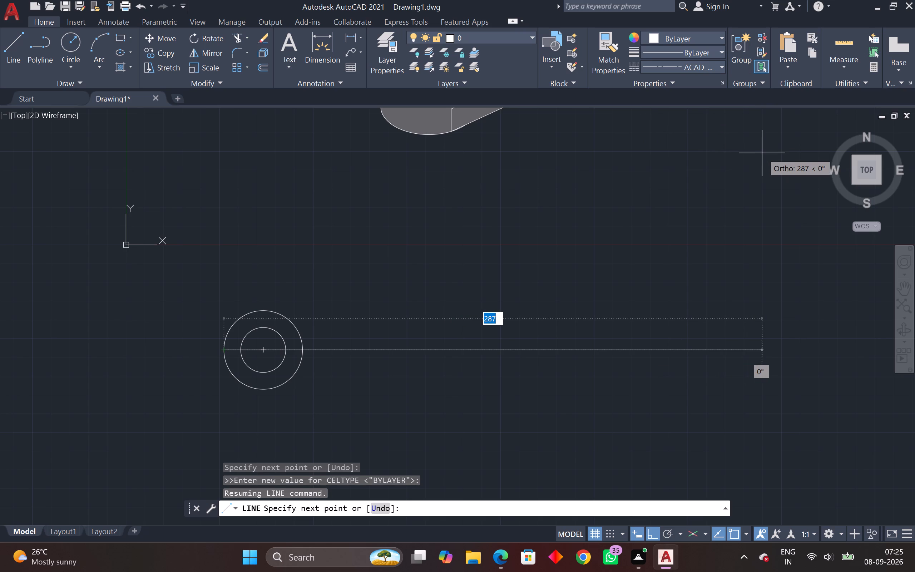
text(100)
key(Return)
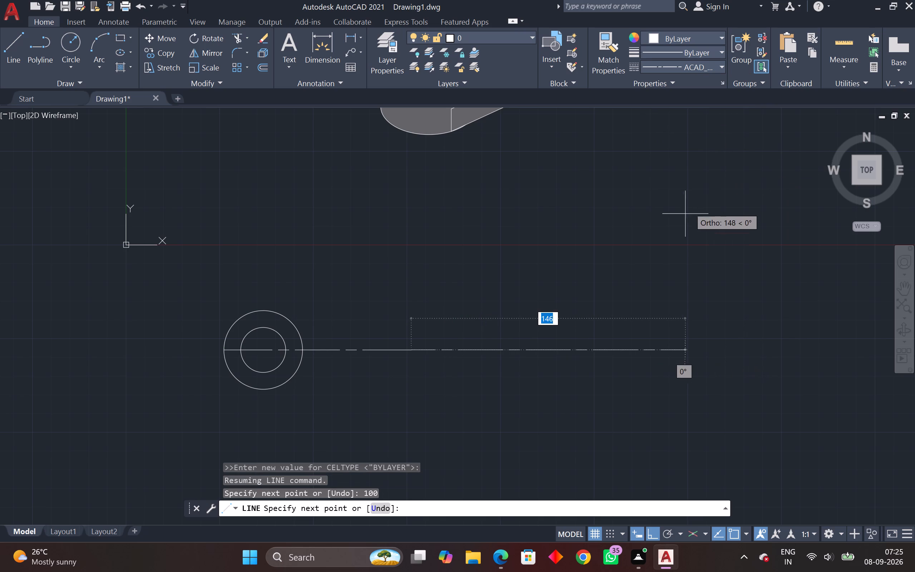
key(Escape)
key(Escape)
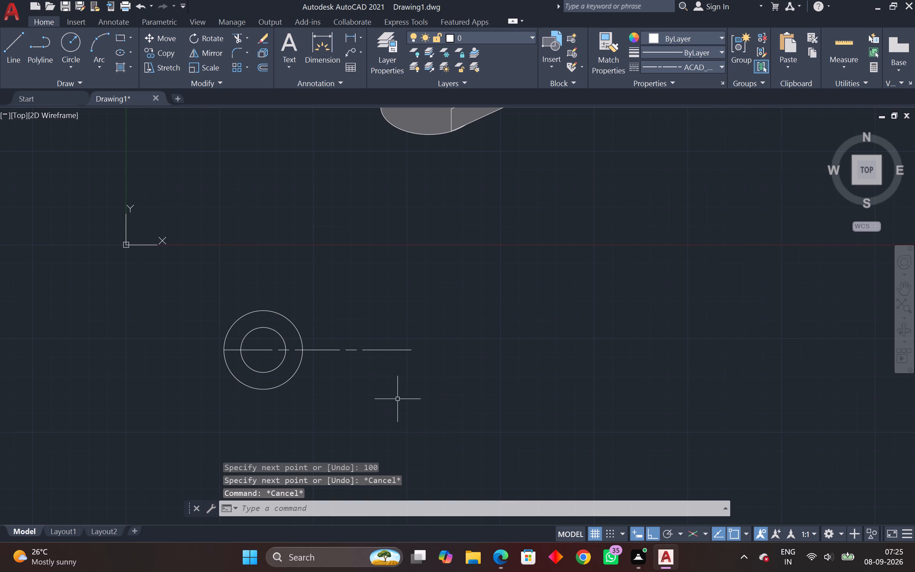
Delete the horizontal centre line that starts at the outer circle's left quadrant.
middle_drag(435, 375, 448, 319)
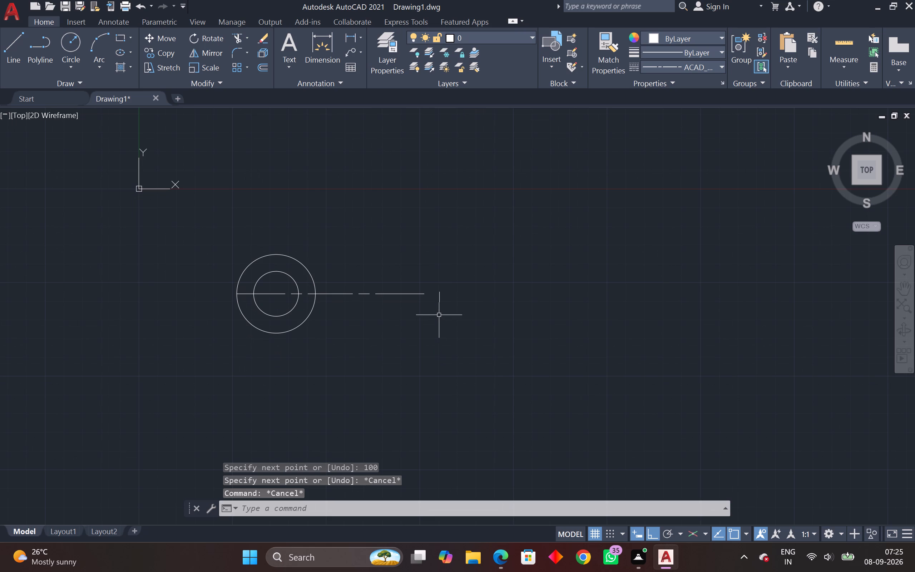
click(246, 294)
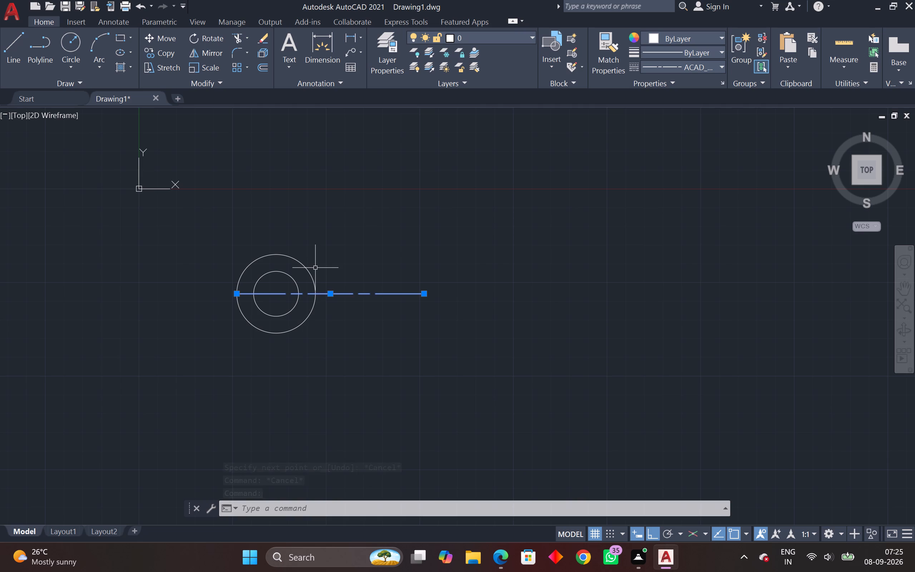
key(Delete)
Draw a horizontal centre line 100 long to the right from the centre of the two concentric circles.
text(L)
key(space)
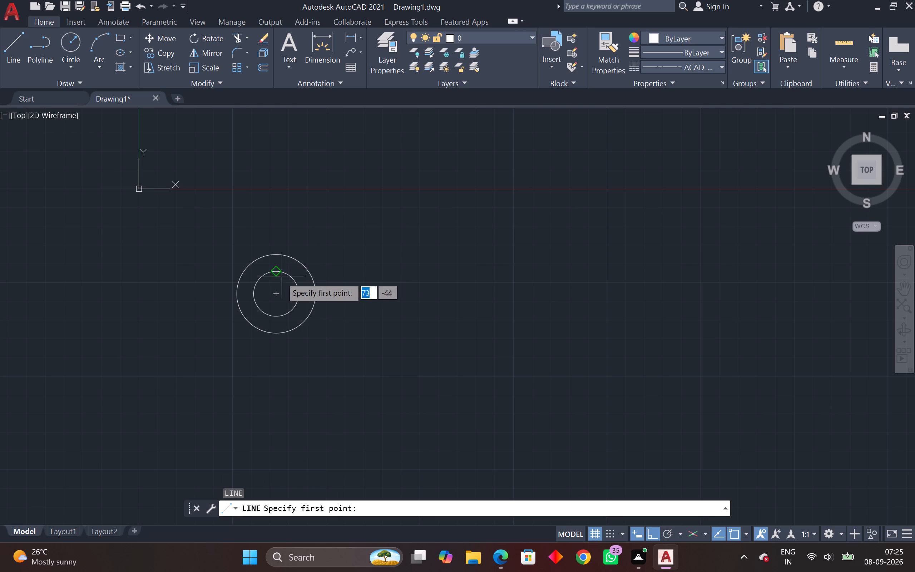
click(276, 293)
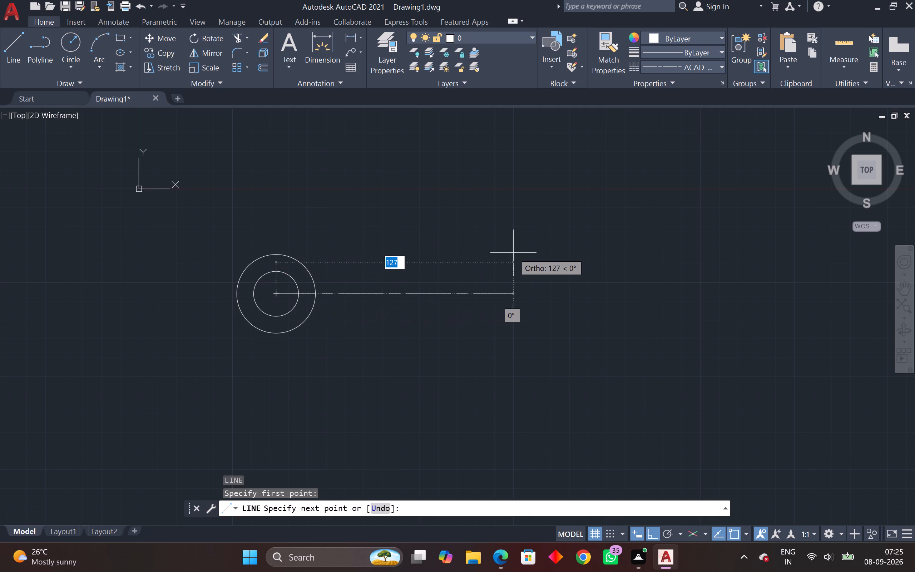
text(100)
key(Return)
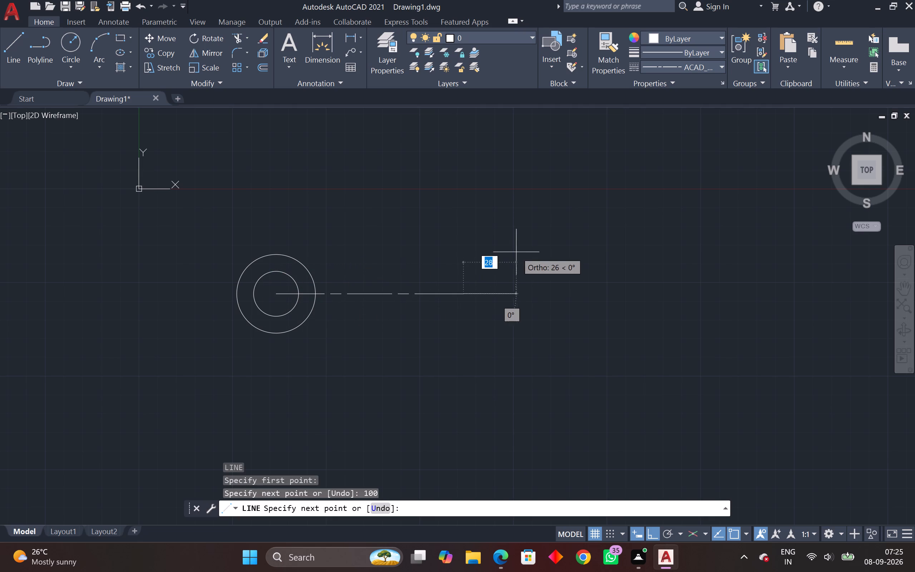
key(Escape)
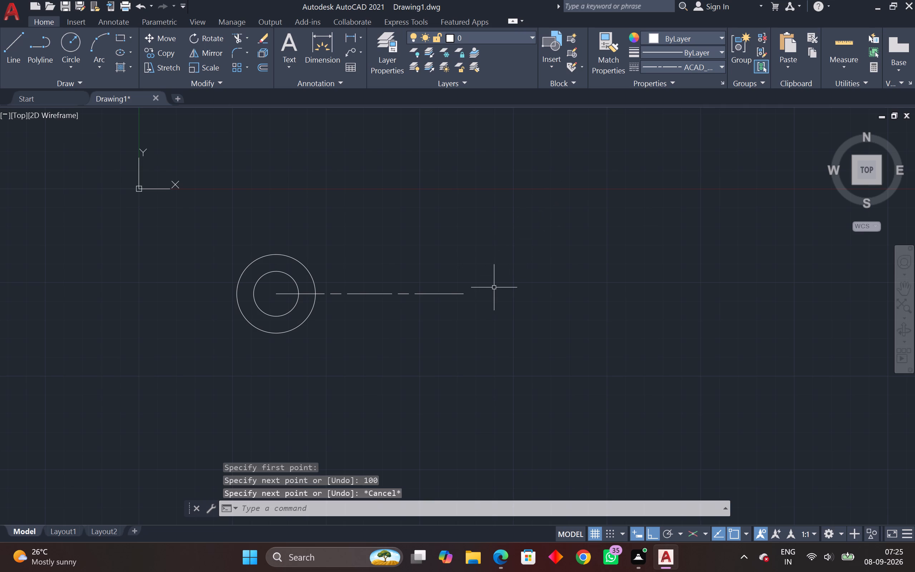
Set the current linetype to ByLayer and draw concentric circles with radii 32 and 18 at the centre line's right end.
middle_drag(494, 287, 543, 249)
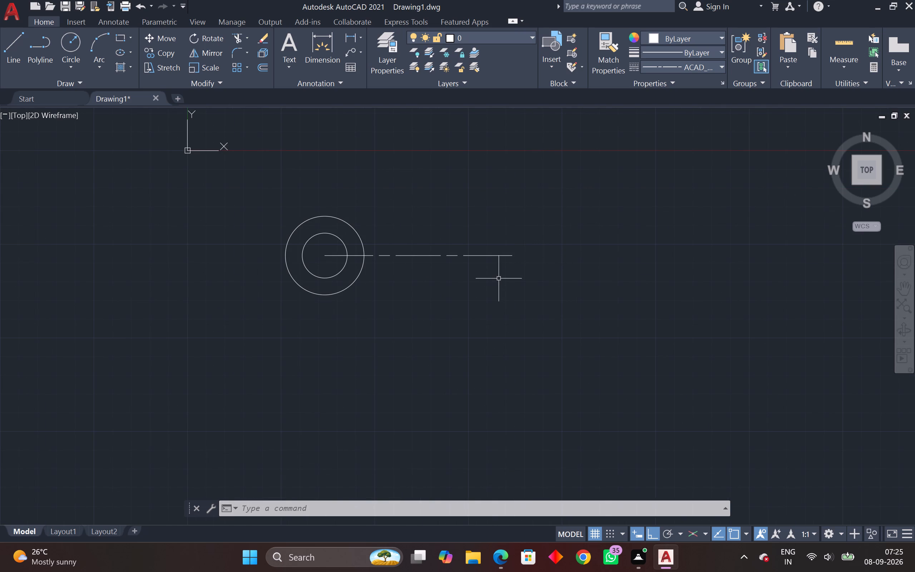
key(c)
key(space)
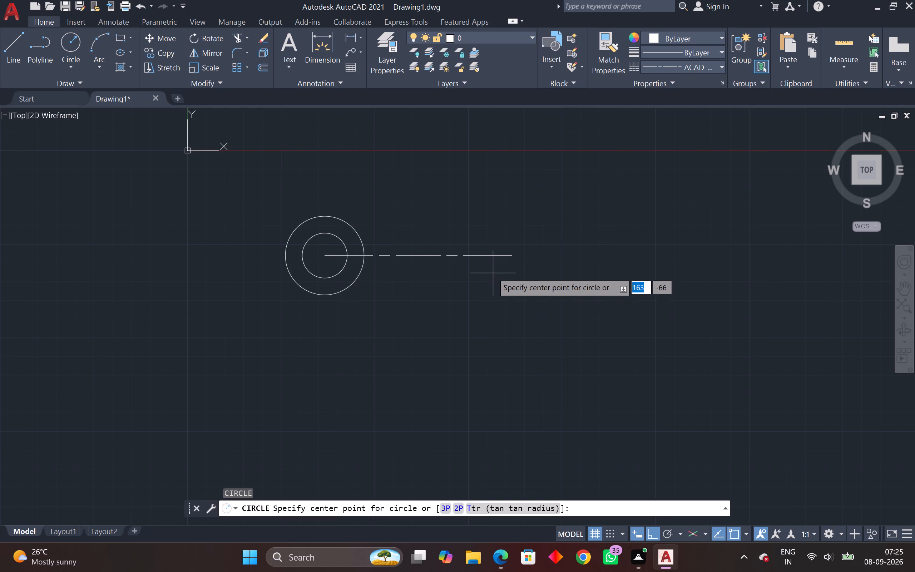
click(512, 256)
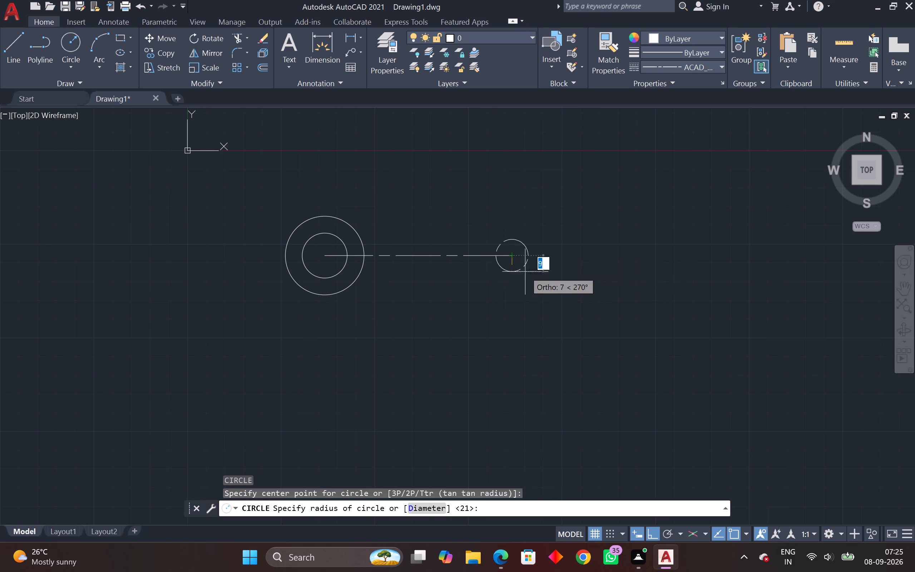
click(701, 65)
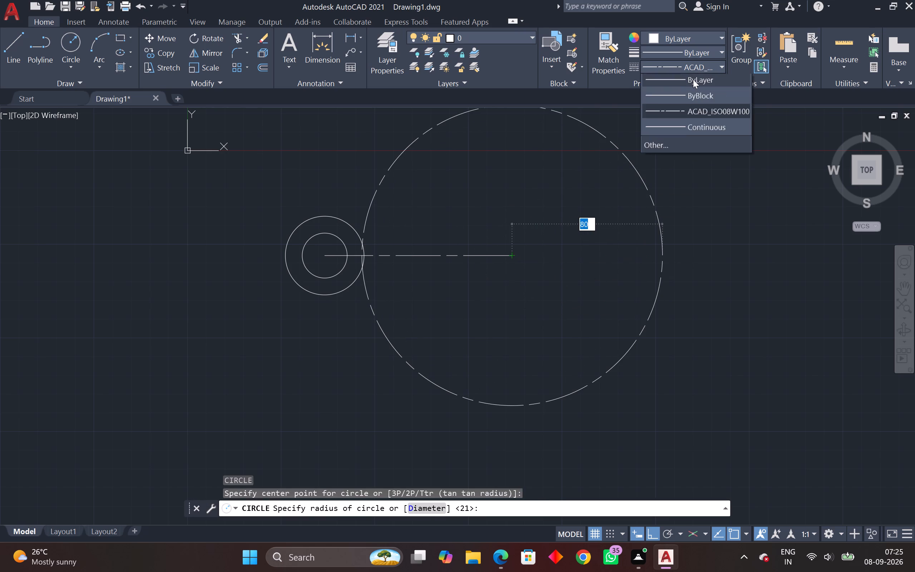
click(693, 79)
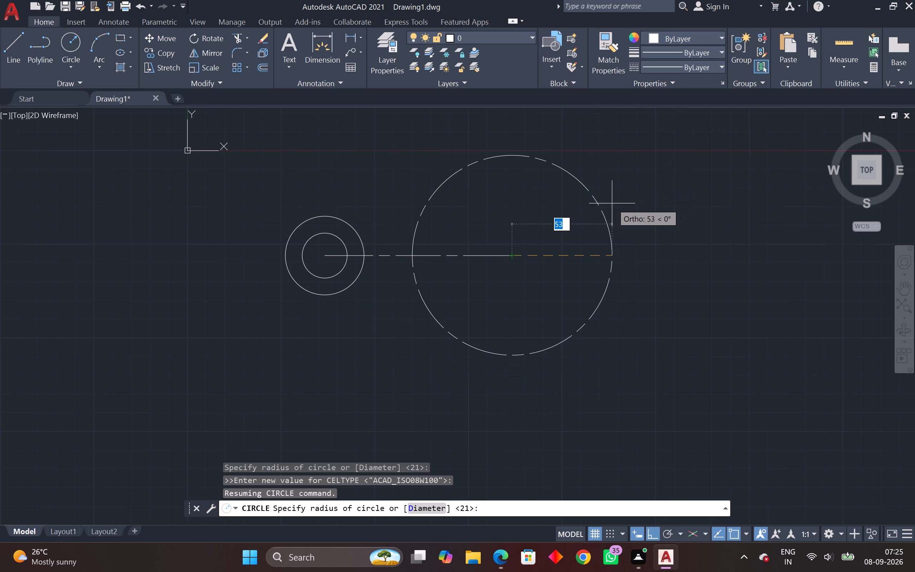
text(32)
key(Return)
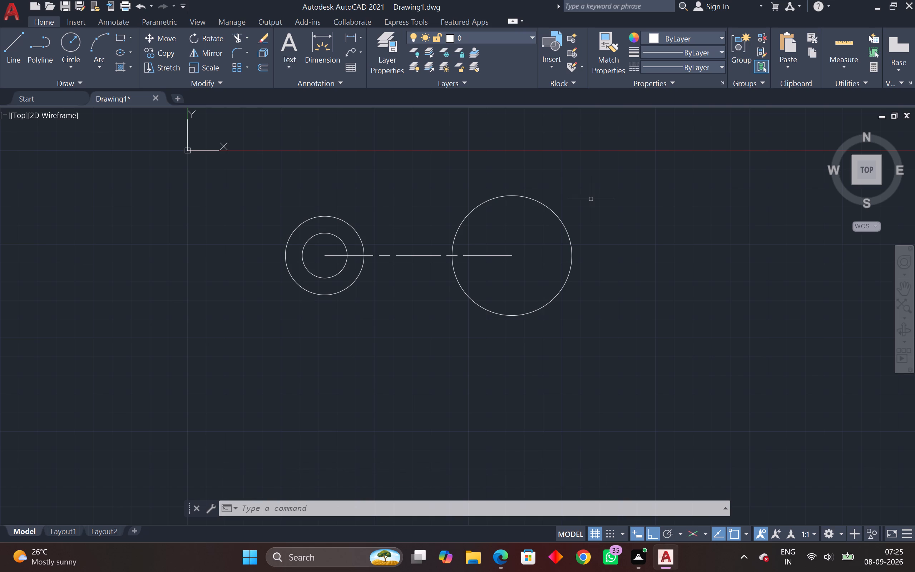
key(space)
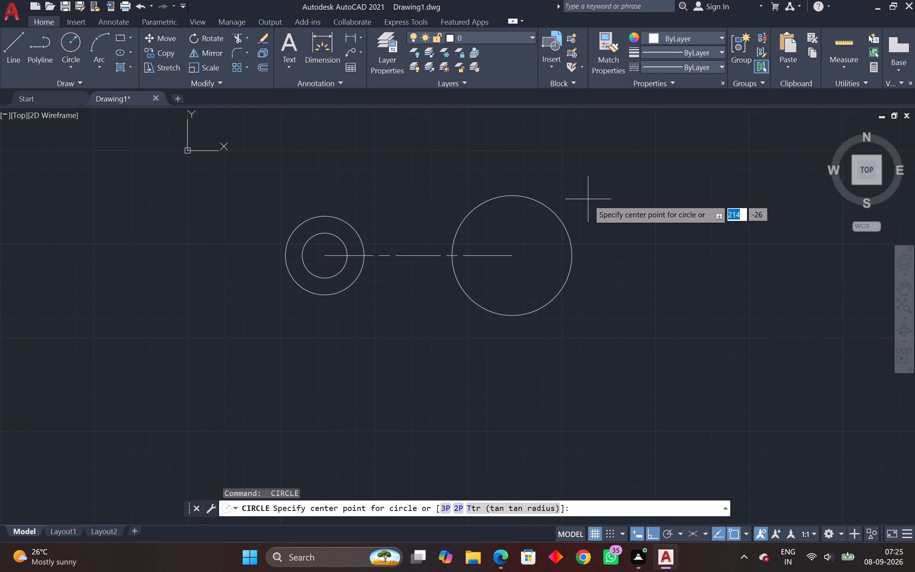
click(513, 254)
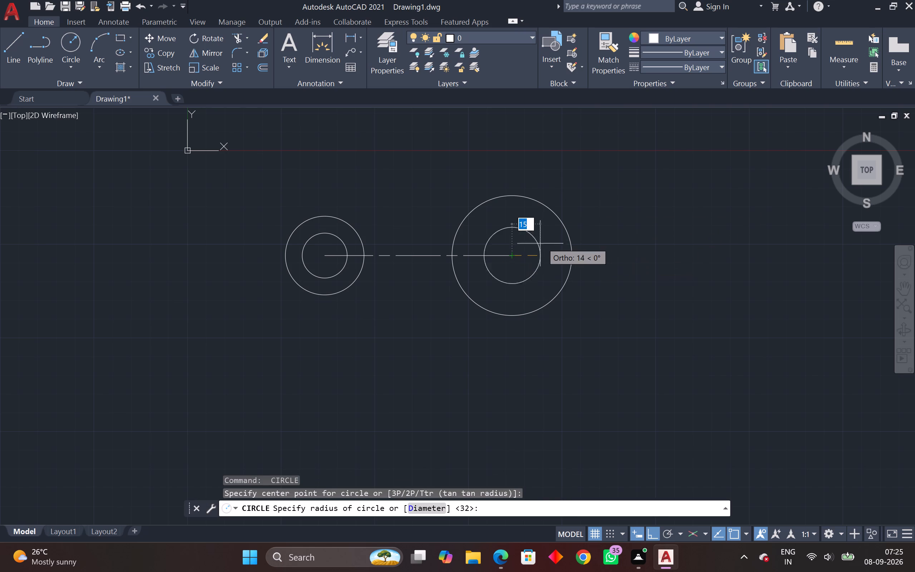
text(36)
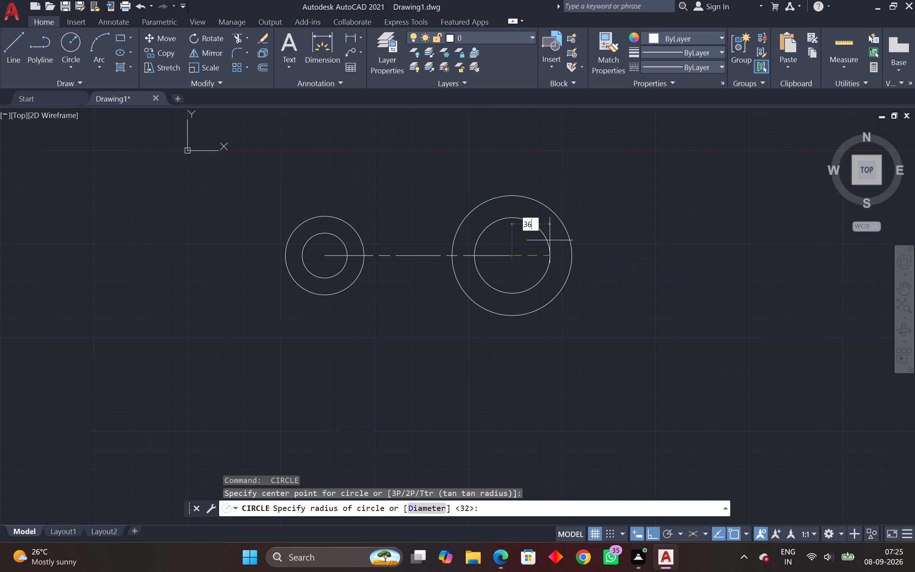
key(BackSpace)
key(BackSpace)
text(18)
key(Return)
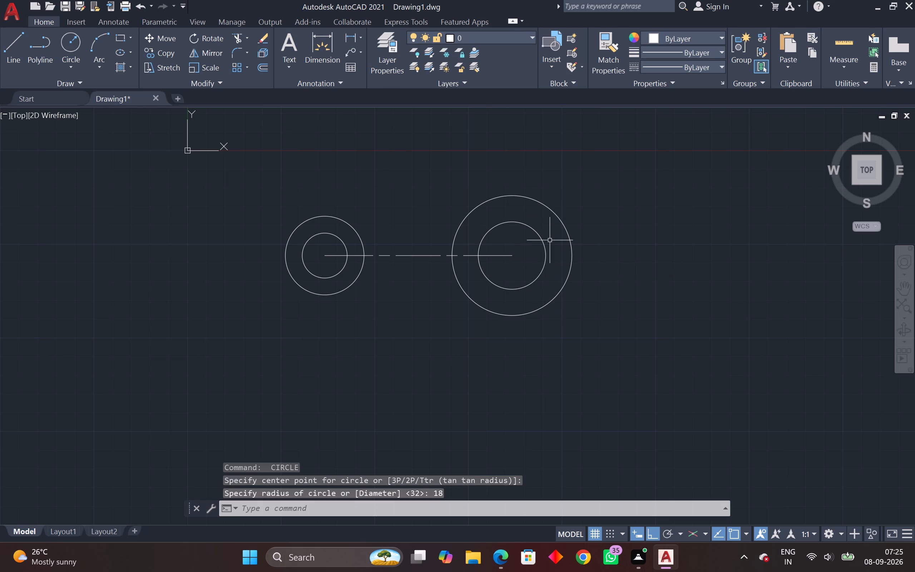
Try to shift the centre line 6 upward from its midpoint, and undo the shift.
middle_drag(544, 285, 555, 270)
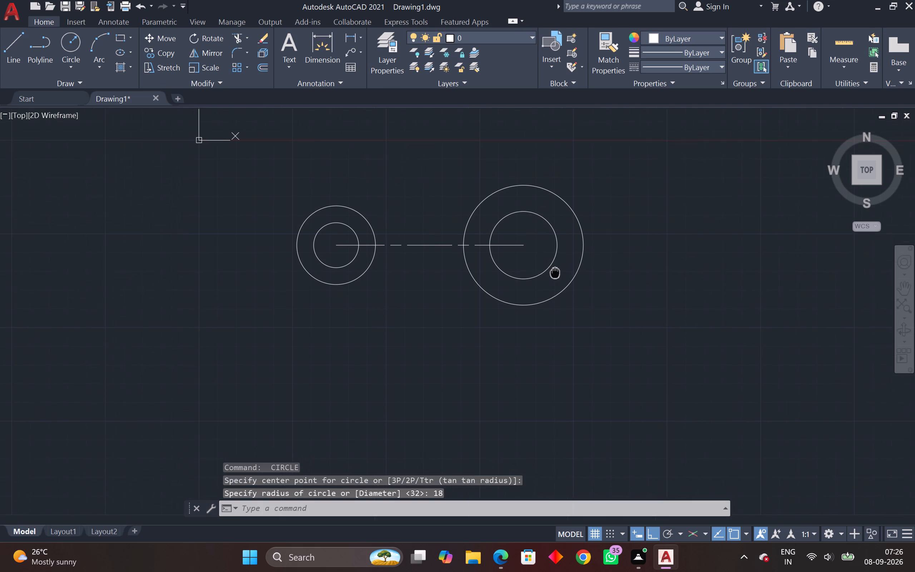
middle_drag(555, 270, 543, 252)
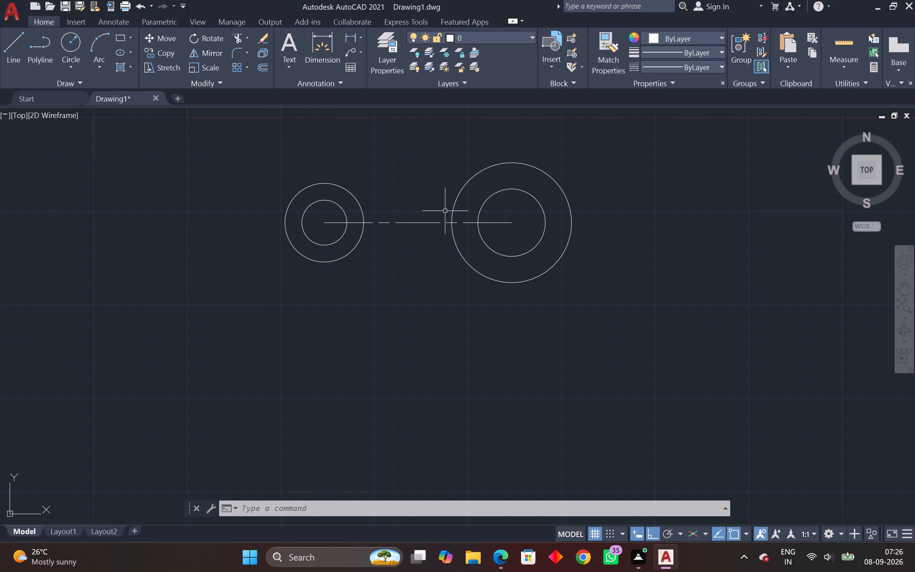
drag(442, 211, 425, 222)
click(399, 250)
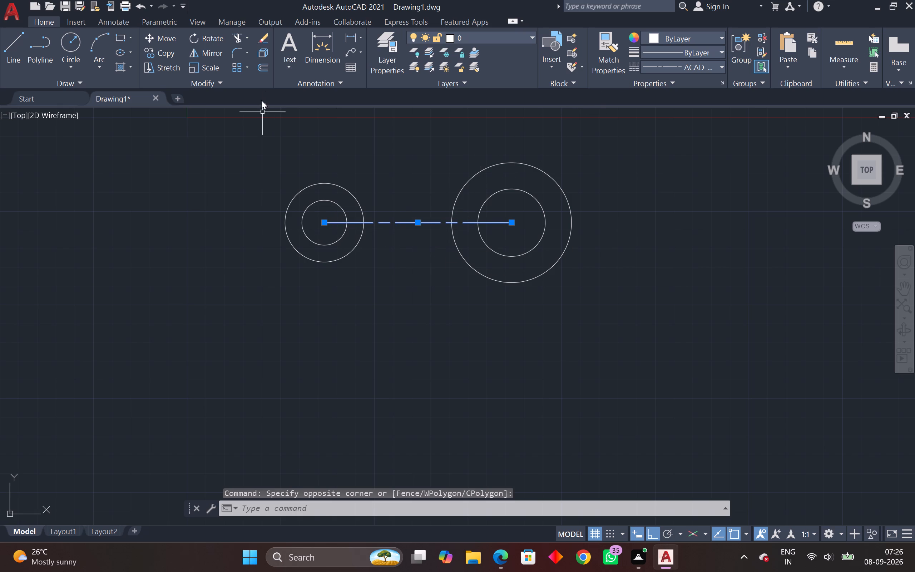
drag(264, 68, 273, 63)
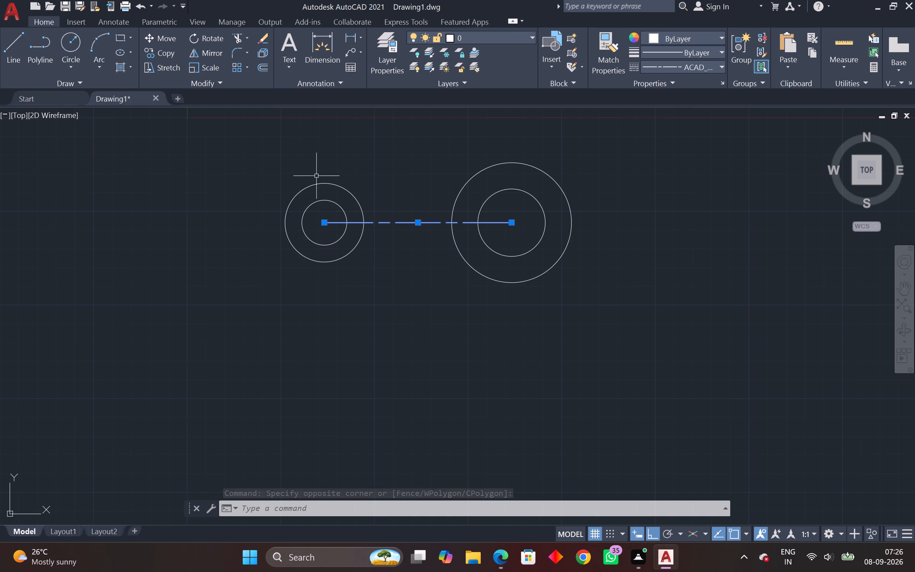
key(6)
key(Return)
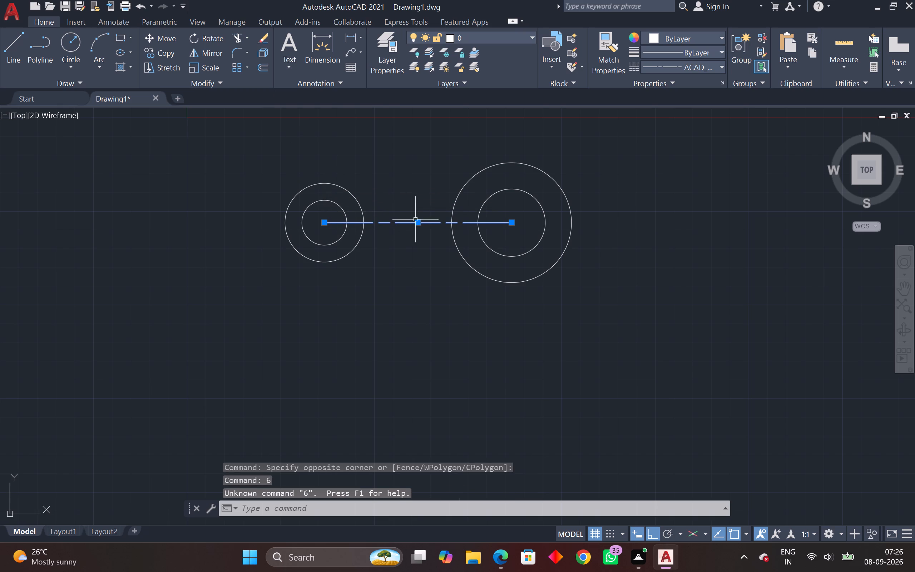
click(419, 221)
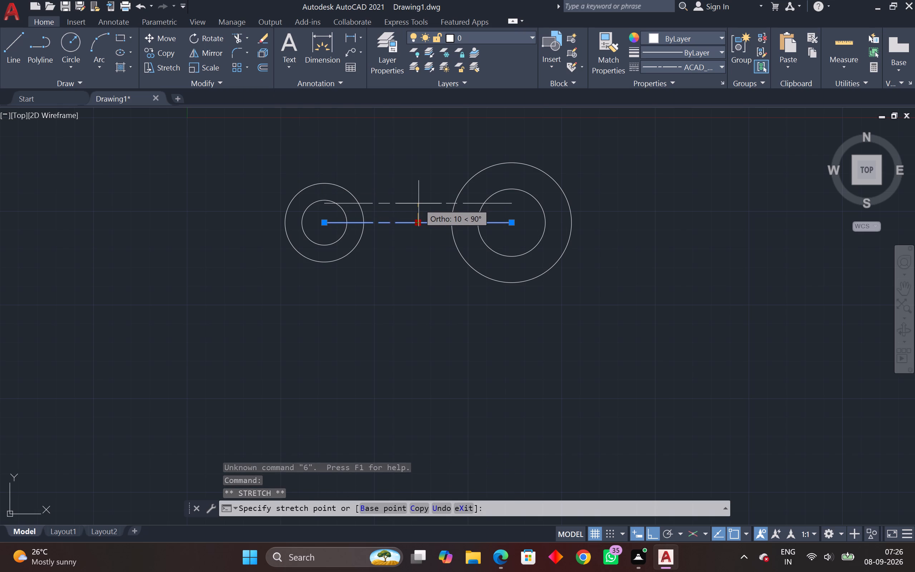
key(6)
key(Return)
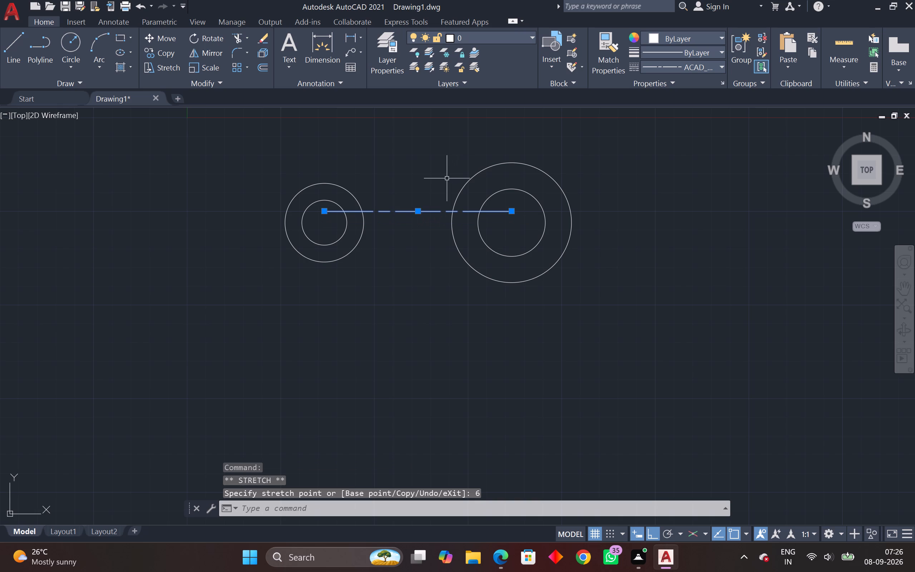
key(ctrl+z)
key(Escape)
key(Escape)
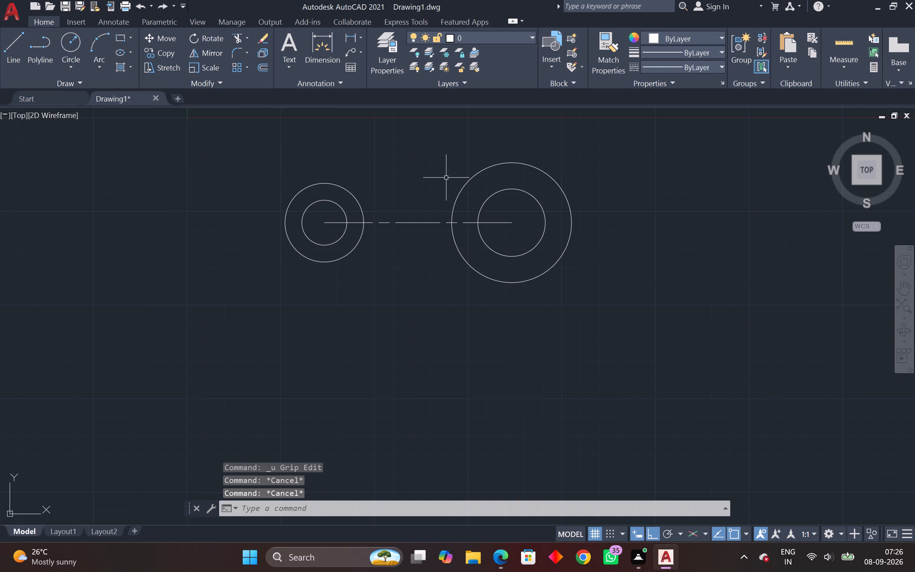
Offset the horizontal centre line by 6 to both sides, above and below it.
key(o)
text(FG)
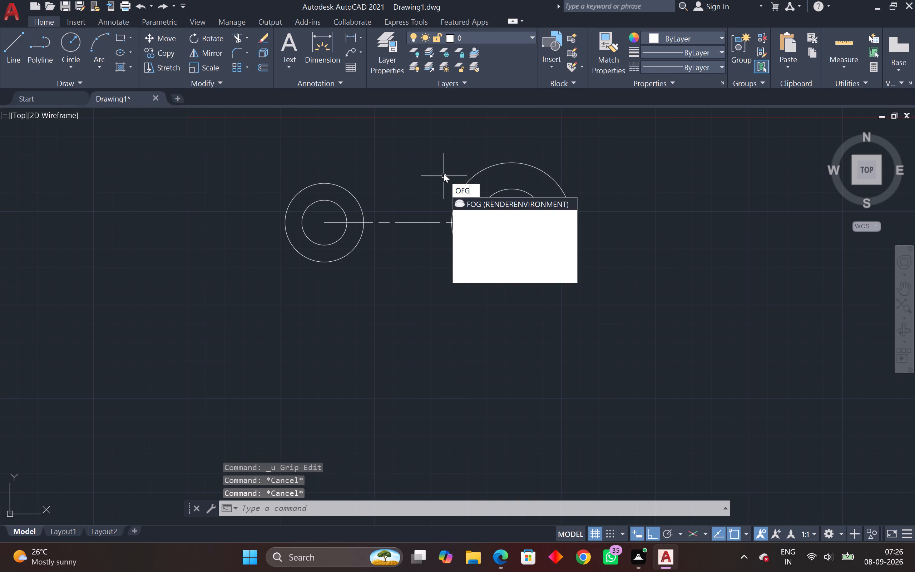
key(BackSpace)
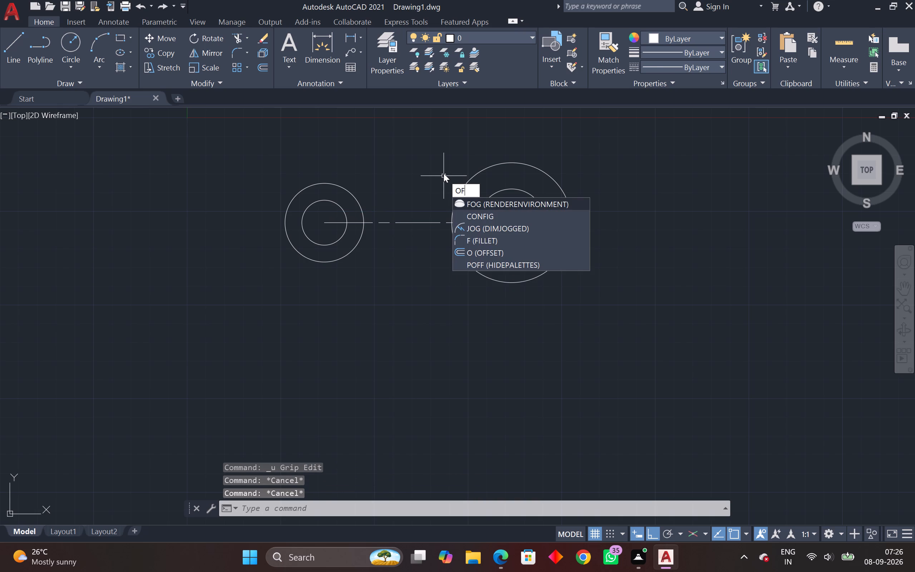
key(space)
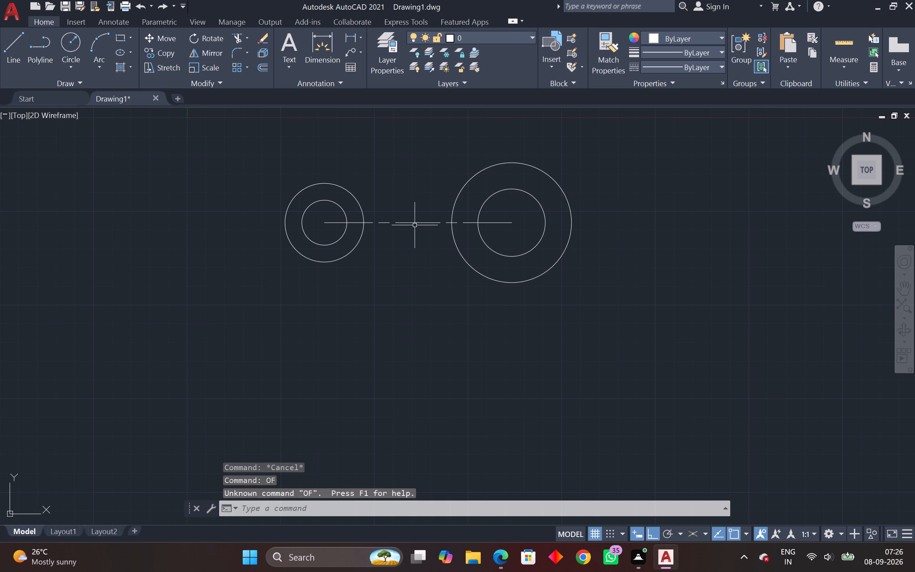
key(o)
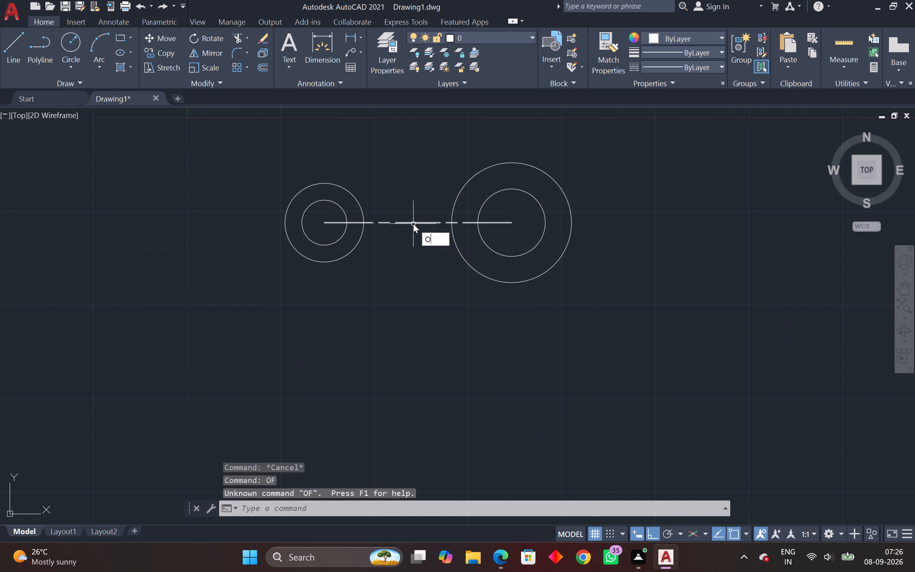
text(F)
key(space)
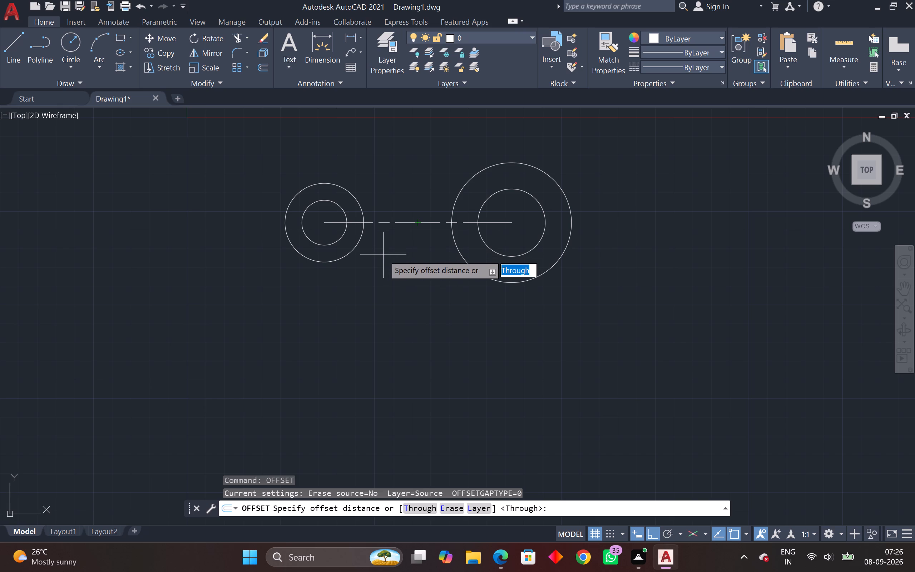
key(6)
key(Return)
click(420, 222)
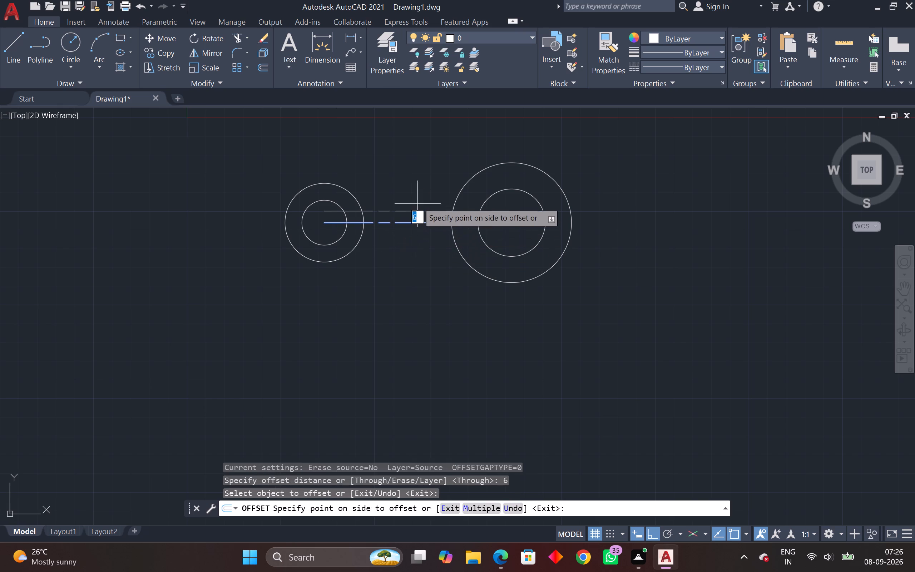
click(417, 196)
click(407, 222)
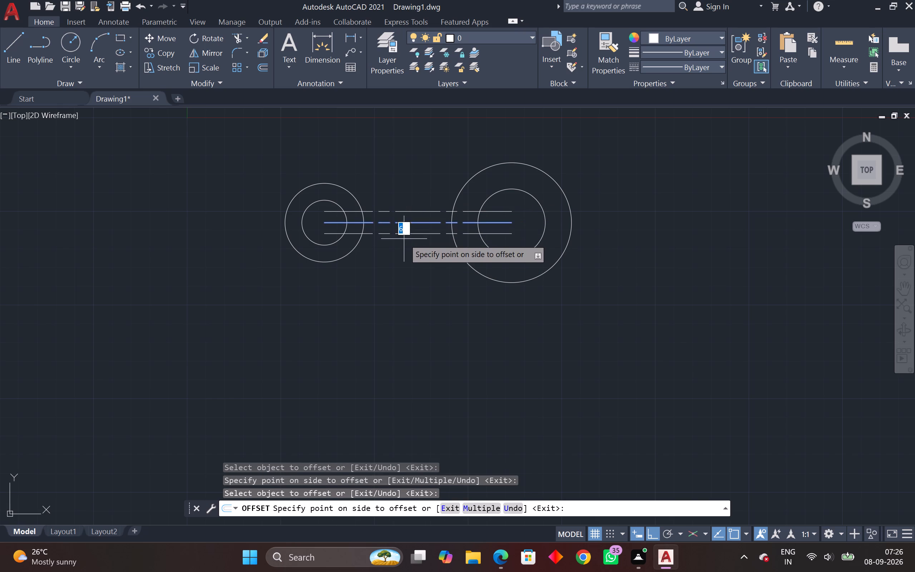
drag(404, 240, 410, 242)
key(Escape)
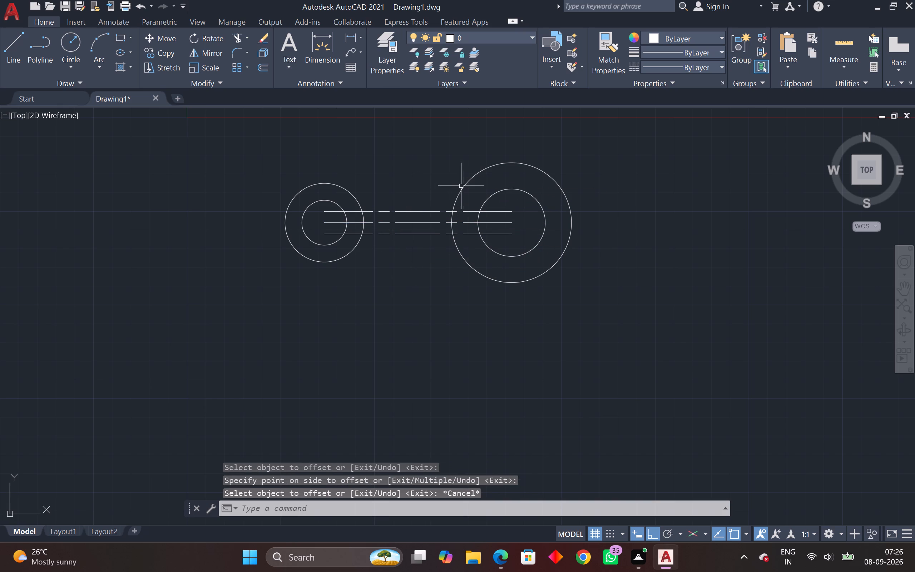
Match the two offset lines' properties to those of the radius 32 circle, leaving the middle centre line as is.
click(469, 185)
click(458, 190)
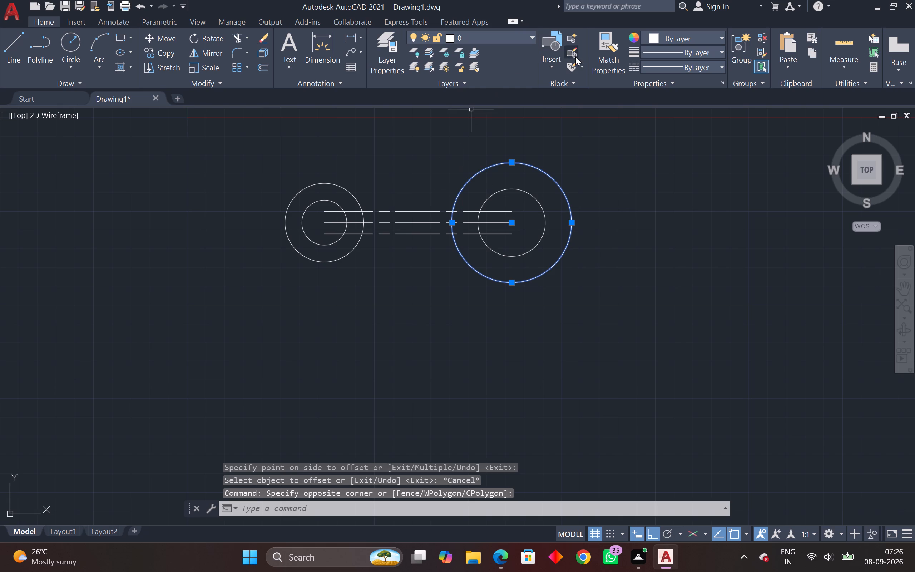
click(607, 53)
click(428, 210)
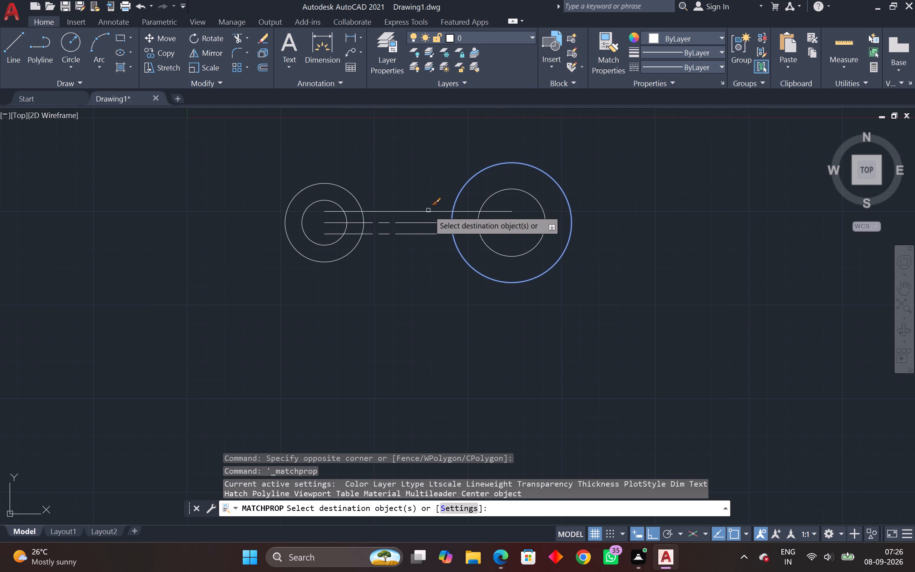
click(412, 233)
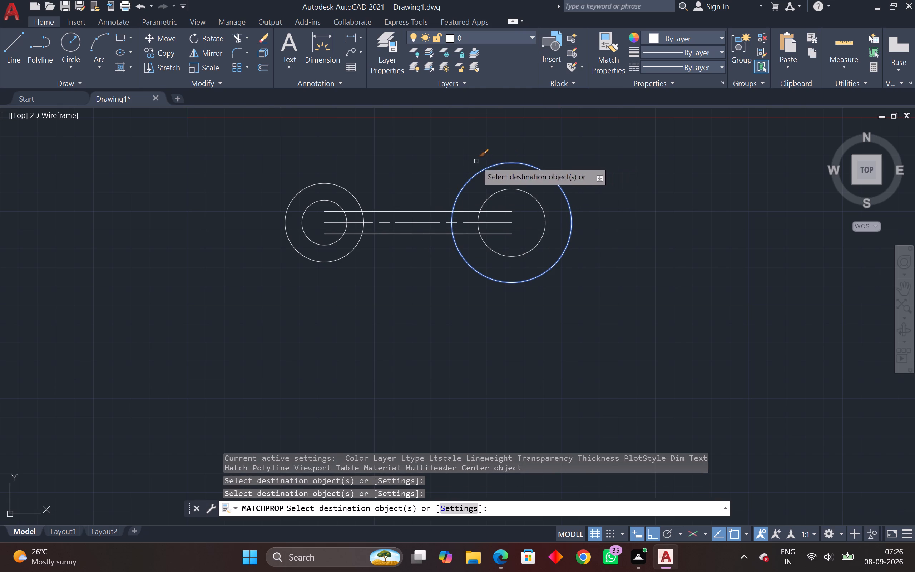
key(Escape)
key(Escape)
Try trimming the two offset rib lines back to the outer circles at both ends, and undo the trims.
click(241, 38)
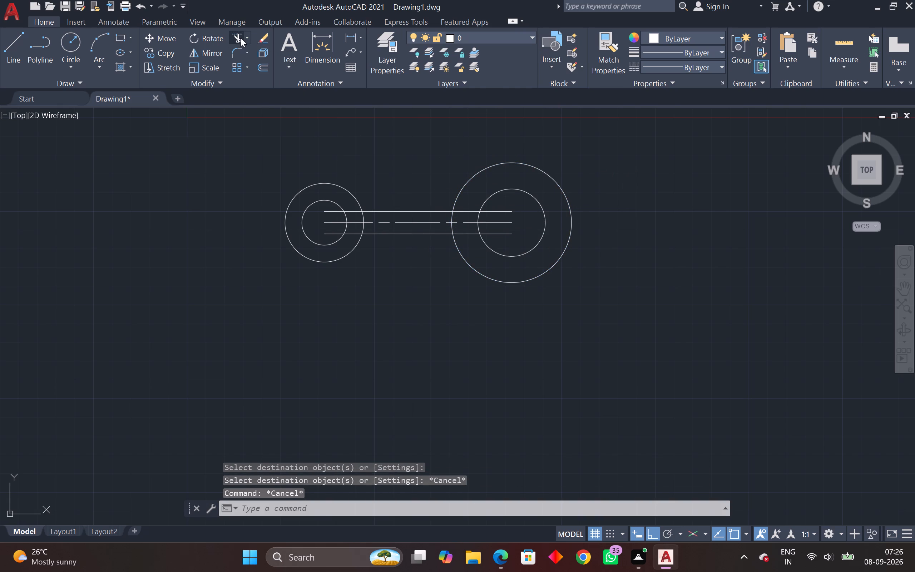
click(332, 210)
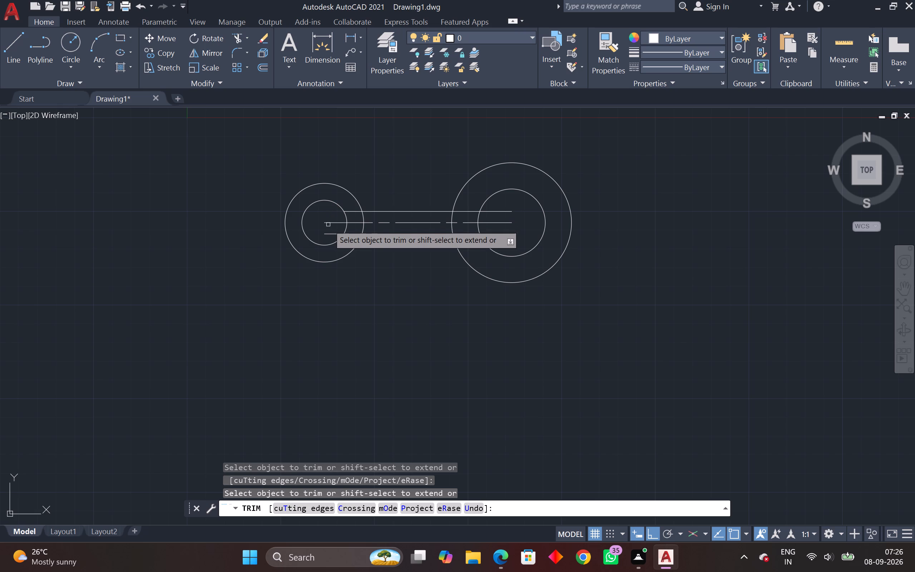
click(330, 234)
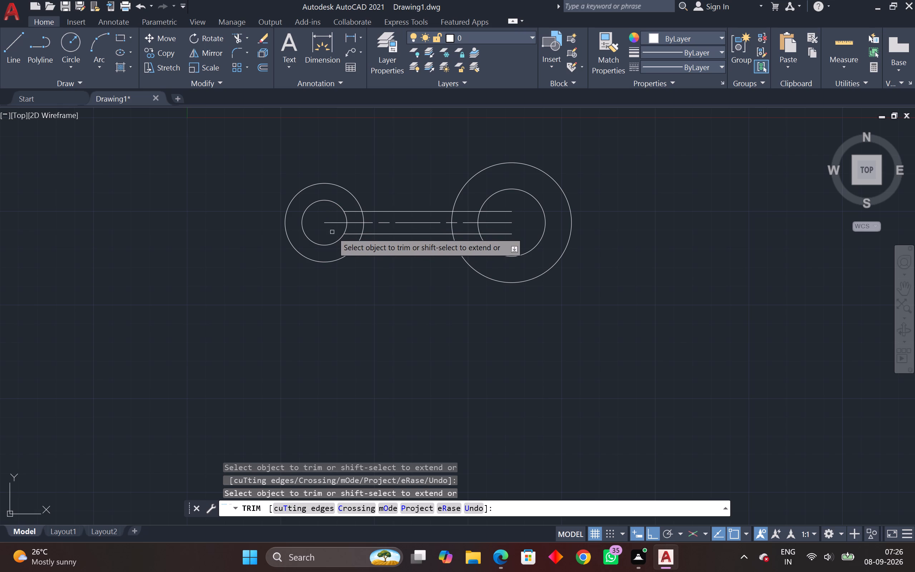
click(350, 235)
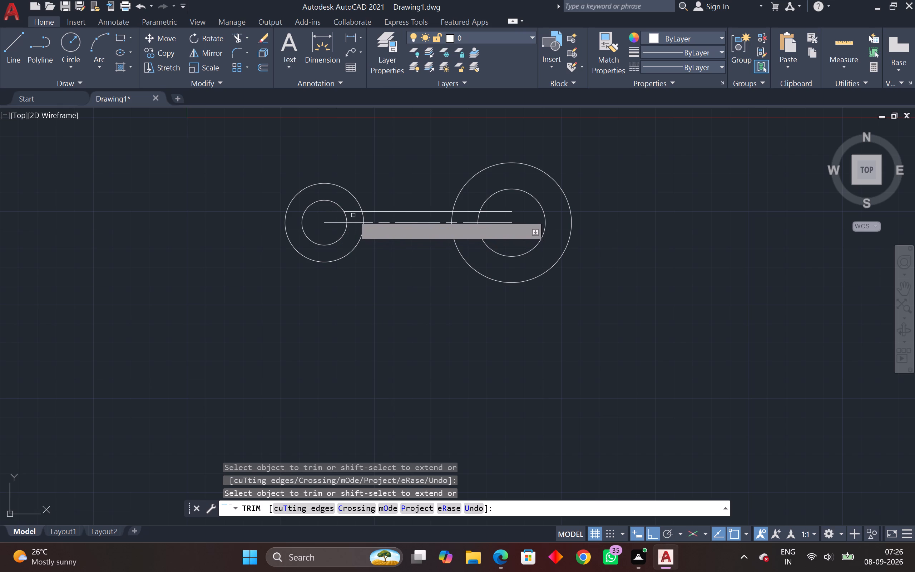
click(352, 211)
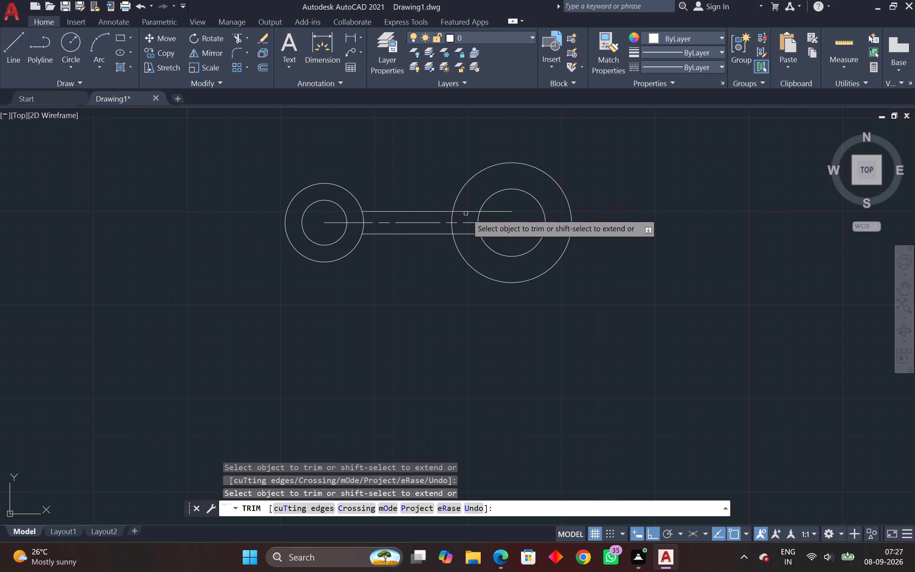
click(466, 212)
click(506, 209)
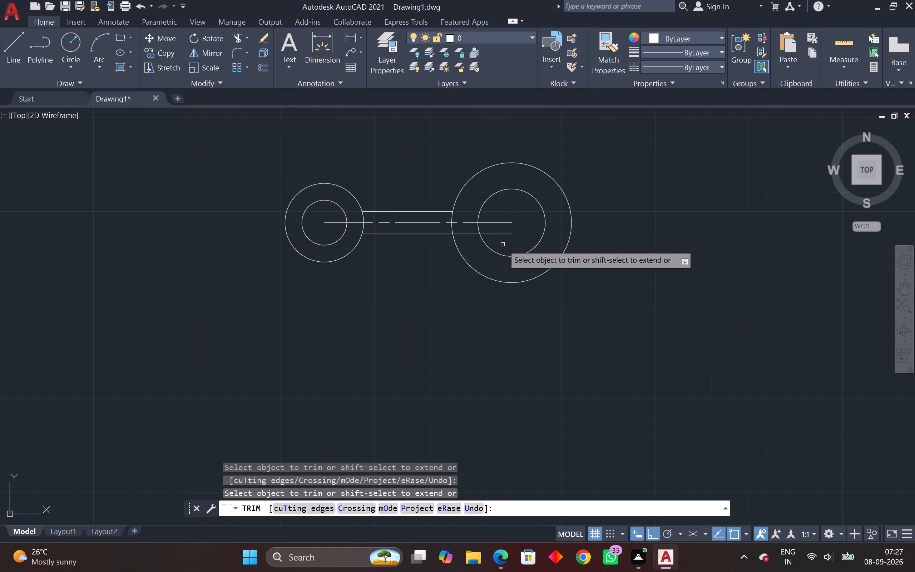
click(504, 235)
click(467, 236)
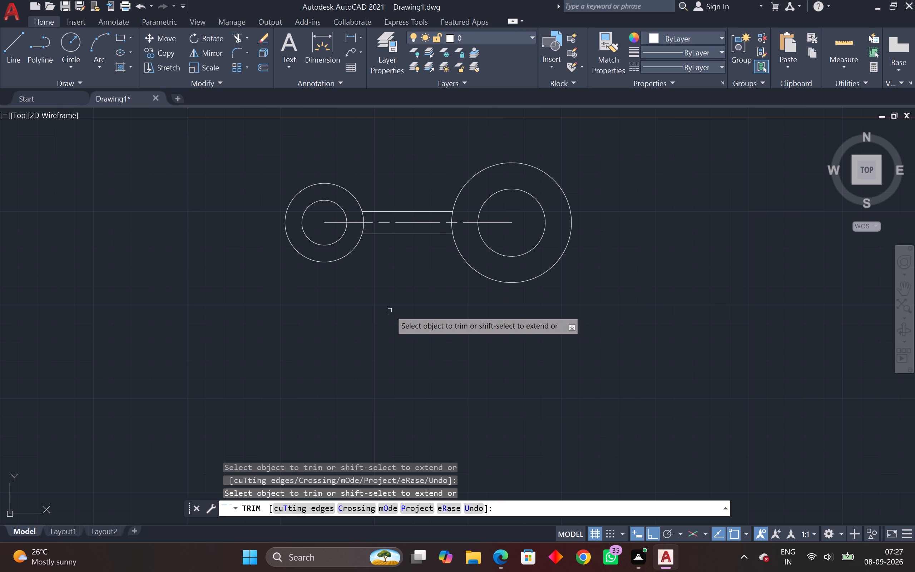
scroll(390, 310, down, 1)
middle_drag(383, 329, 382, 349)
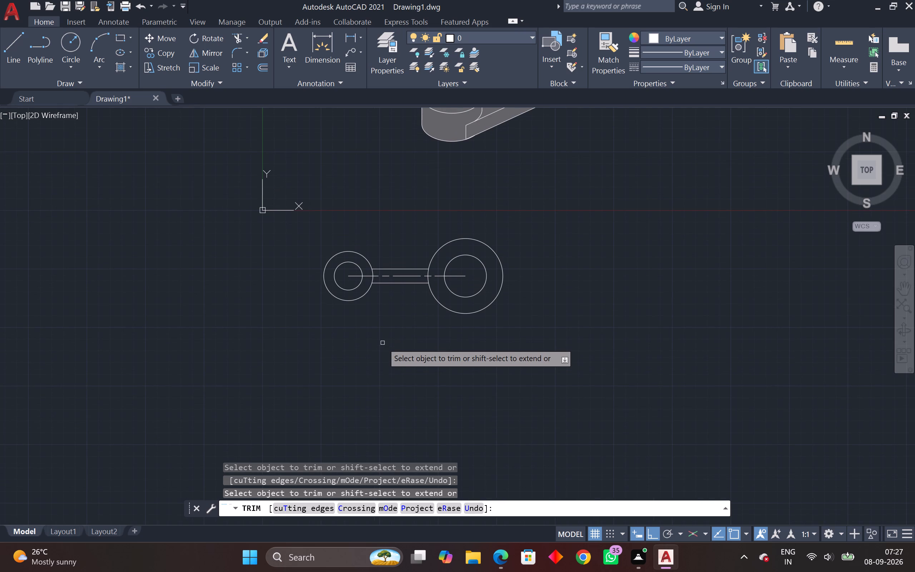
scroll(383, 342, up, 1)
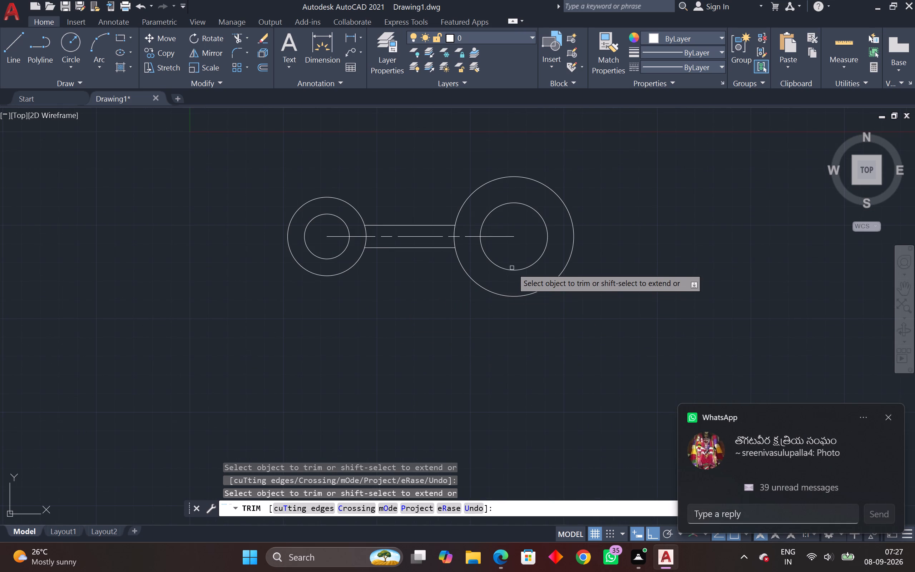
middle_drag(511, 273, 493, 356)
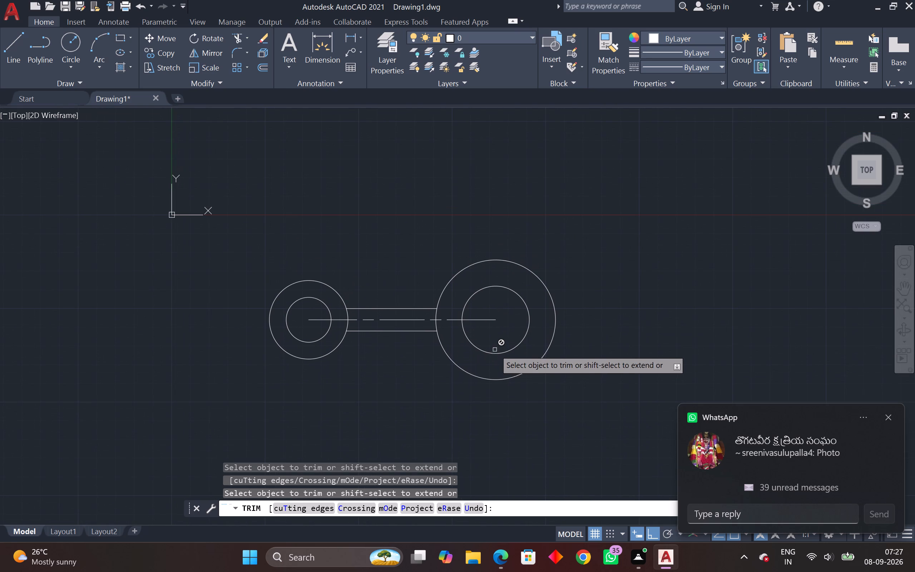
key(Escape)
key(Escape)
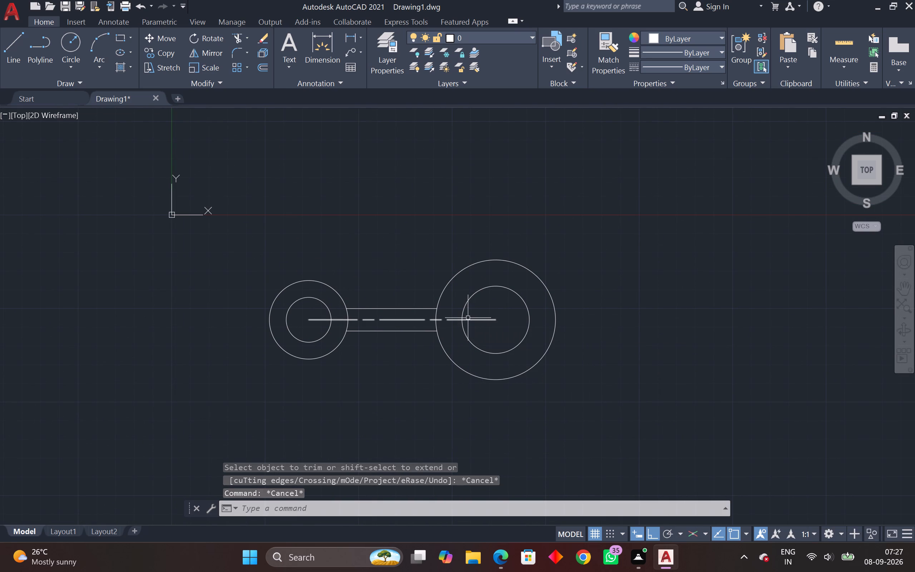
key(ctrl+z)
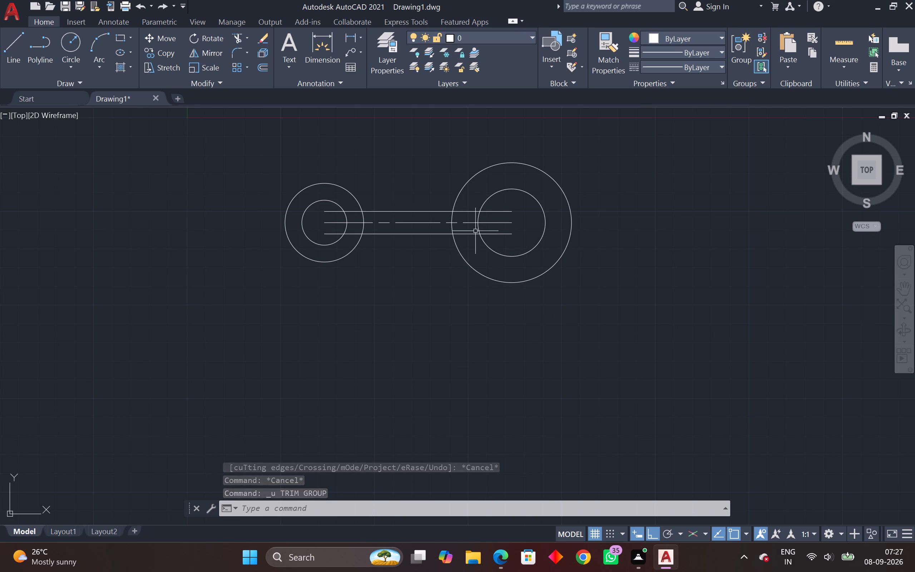
Draw a keyway outline from the upper rib line's intersection with the radius 18 circle: 4 leftward, then down to the lower rib line.
scroll(480, 222, up, 2)
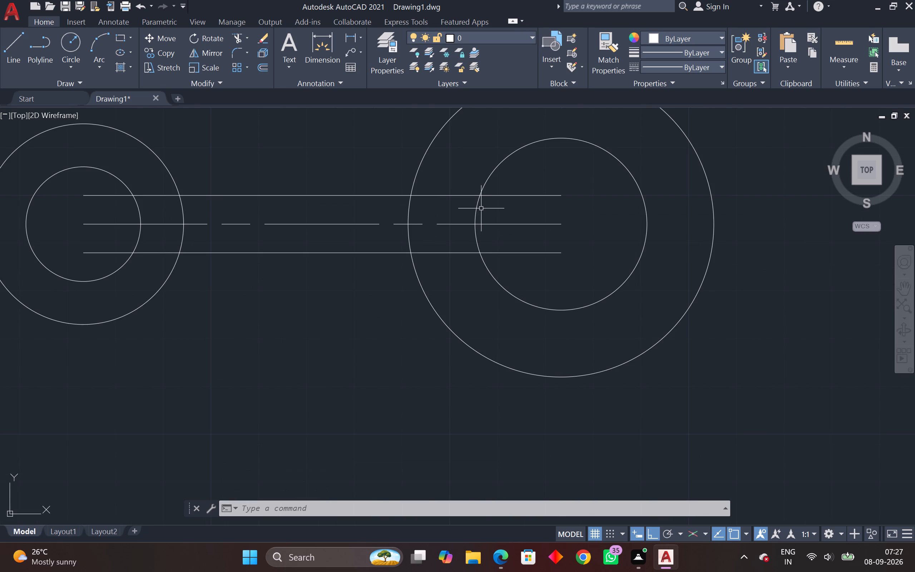
text(L)
key(space)
click(478, 193)
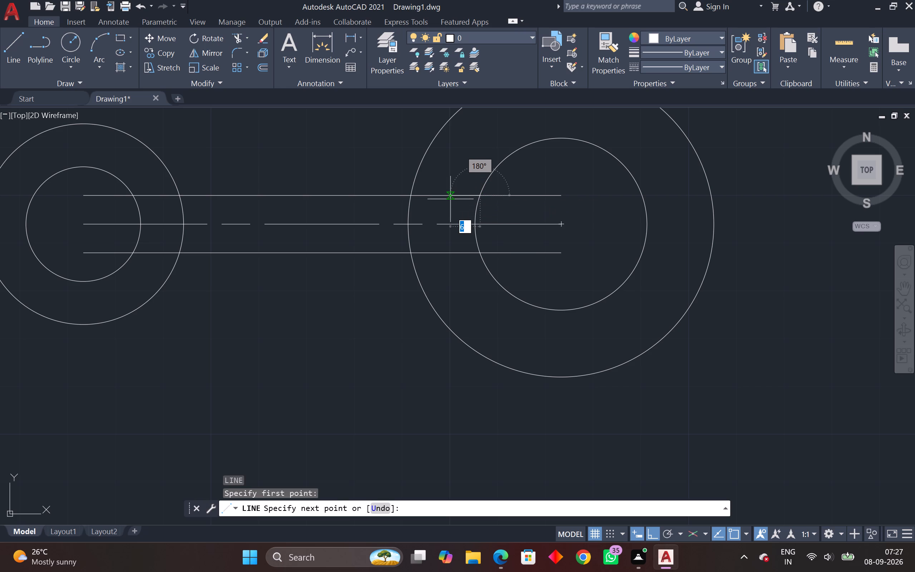
key(4)
key(Return)
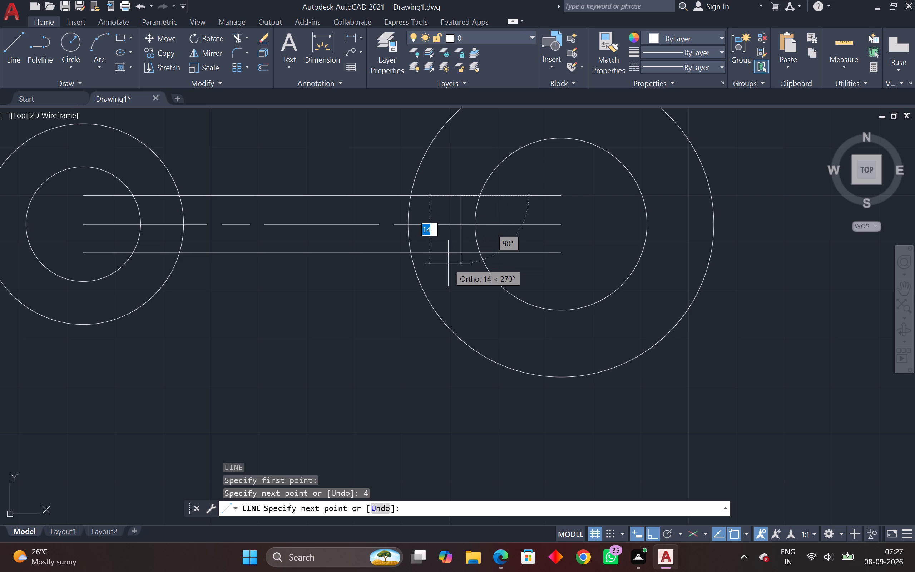
click(458, 254)
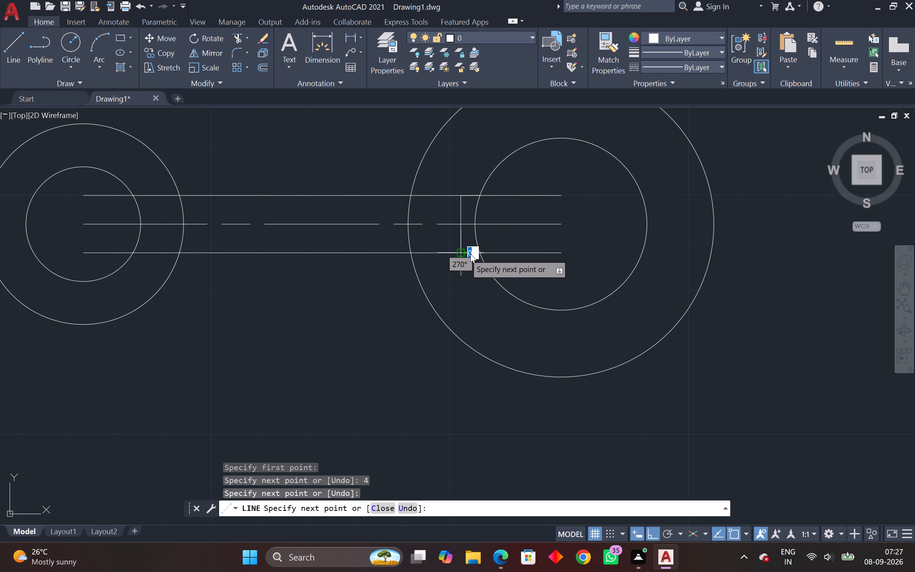
key(Escape)
key(Escape)
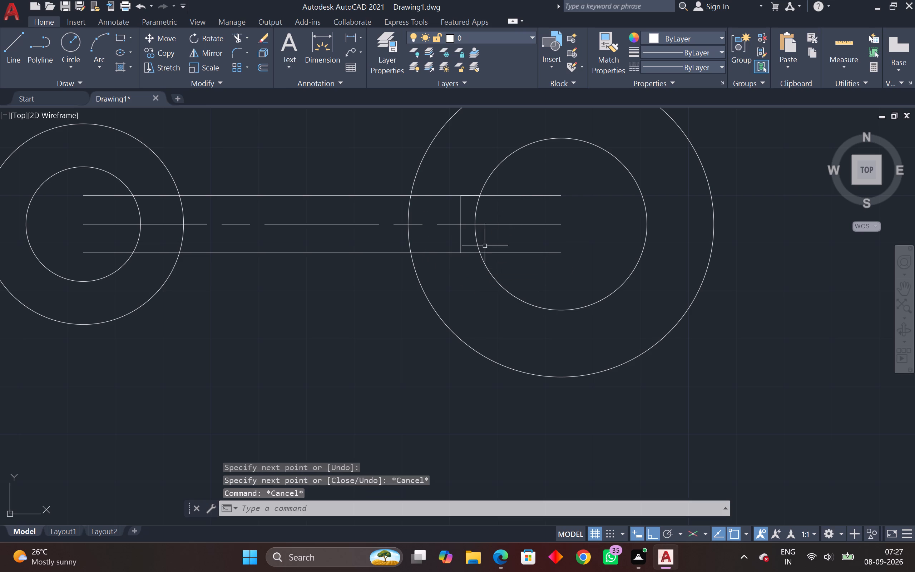
key(Escape)
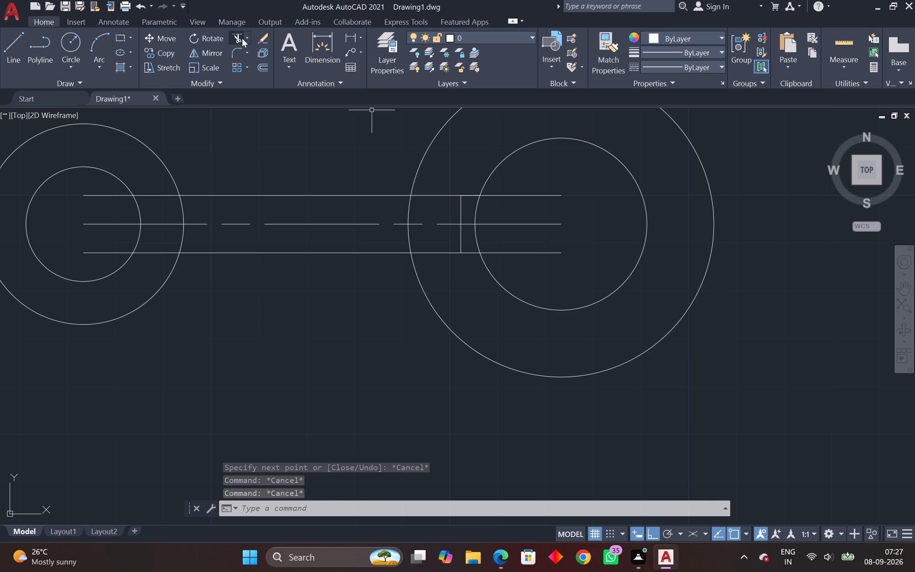
Trim the rib lines inside the radius 32 circle and the radius 18 circle's arc across the keyway, leaving an open keyway notch.
click(241, 38)
click(433, 256)
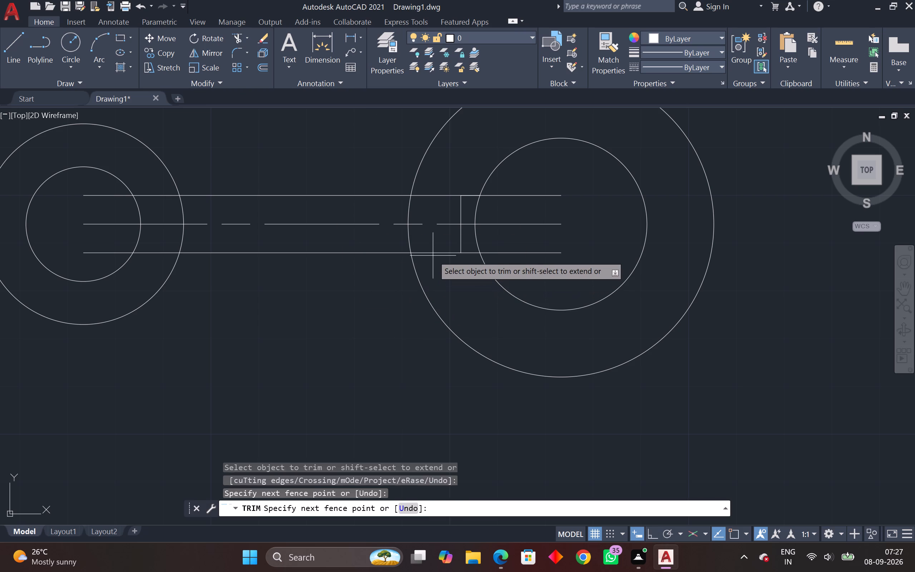
click(432, 249)
click(432, 209)
click(437, 179)
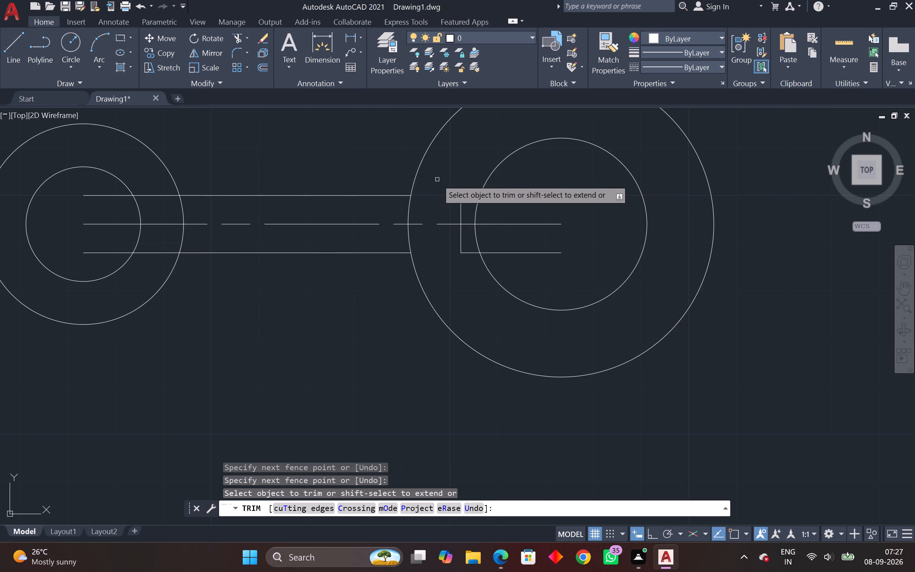
click(476, 203)
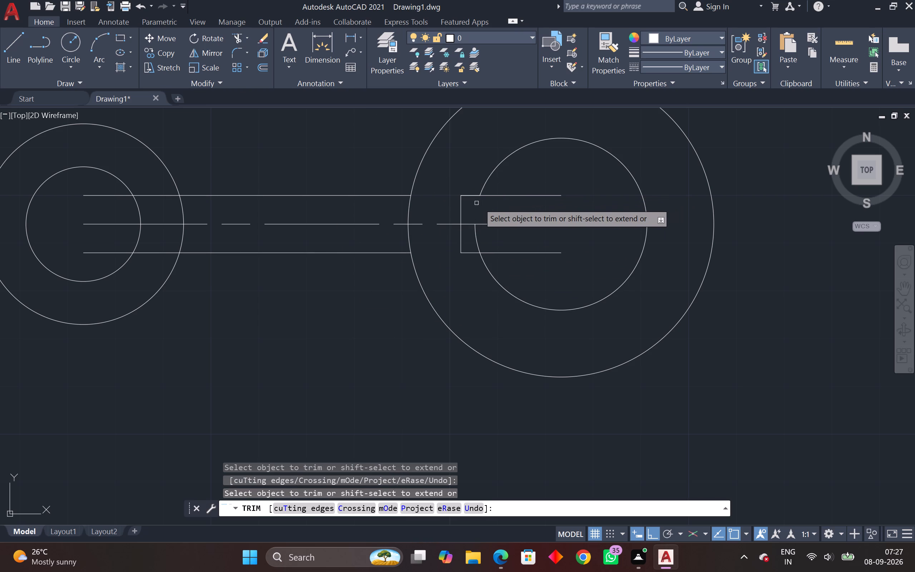
click(501, 197)
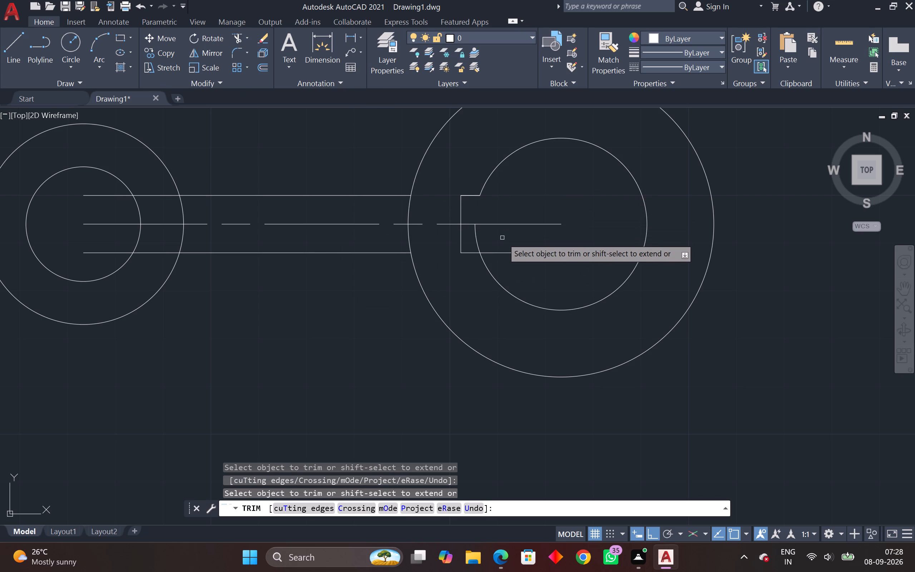
click(508, 254)
click(478, 244)
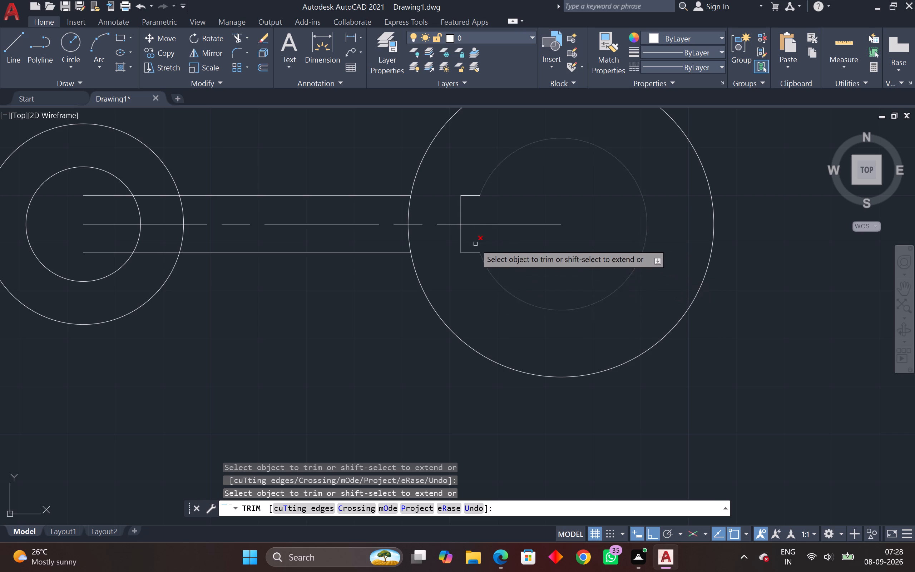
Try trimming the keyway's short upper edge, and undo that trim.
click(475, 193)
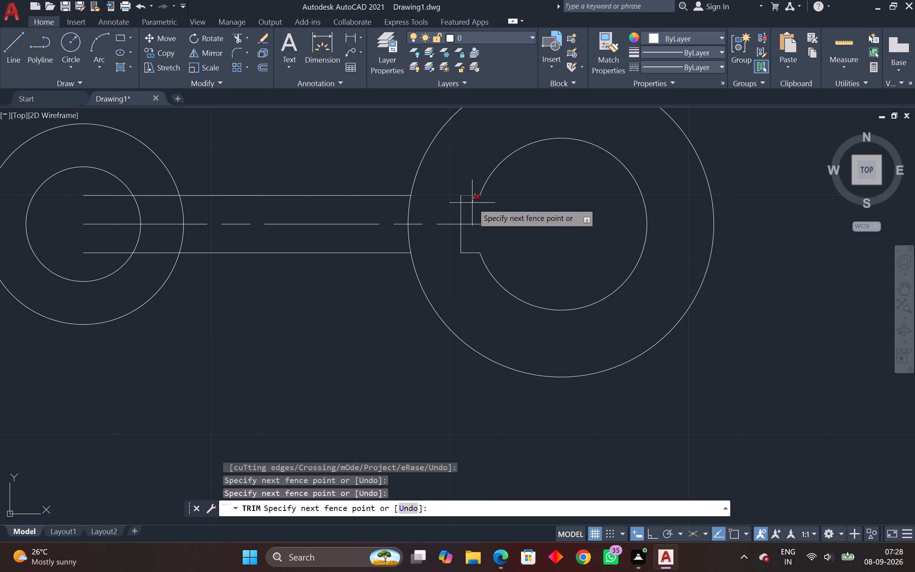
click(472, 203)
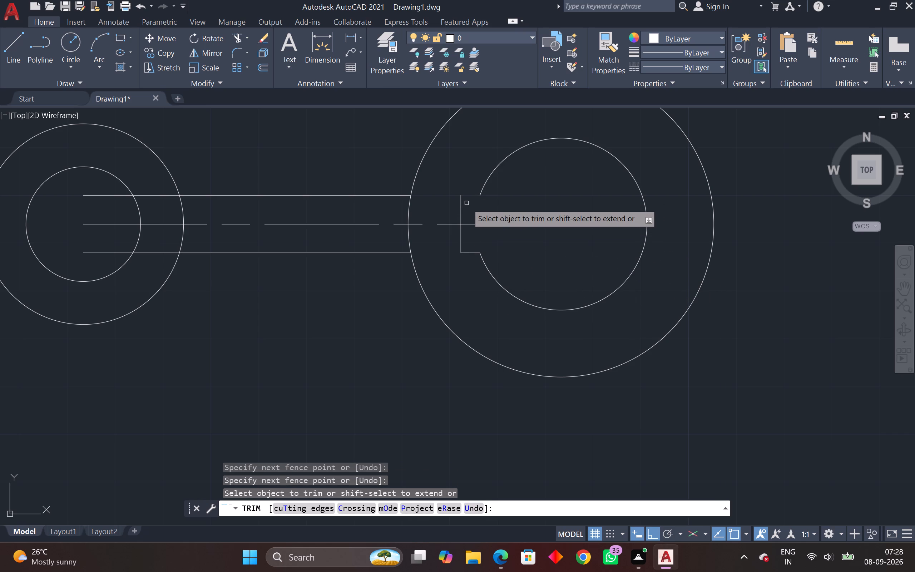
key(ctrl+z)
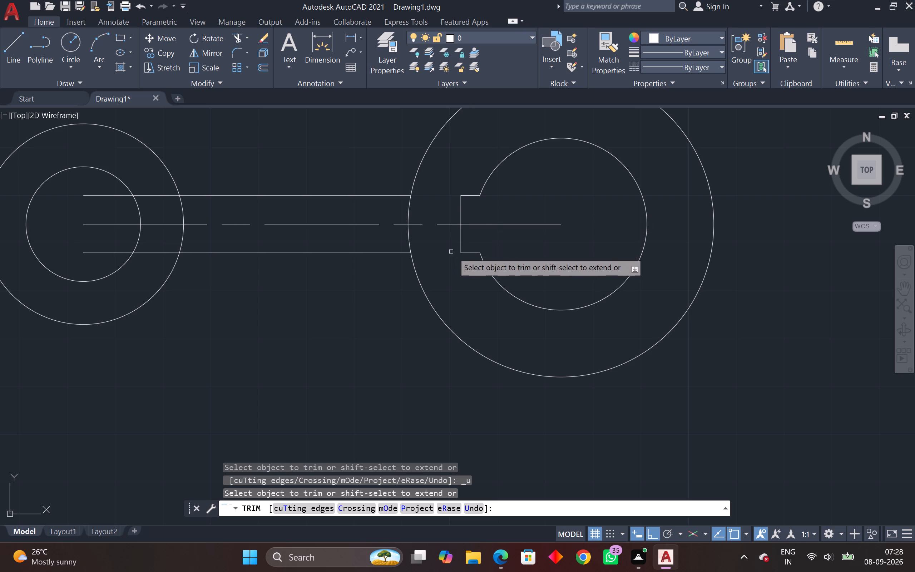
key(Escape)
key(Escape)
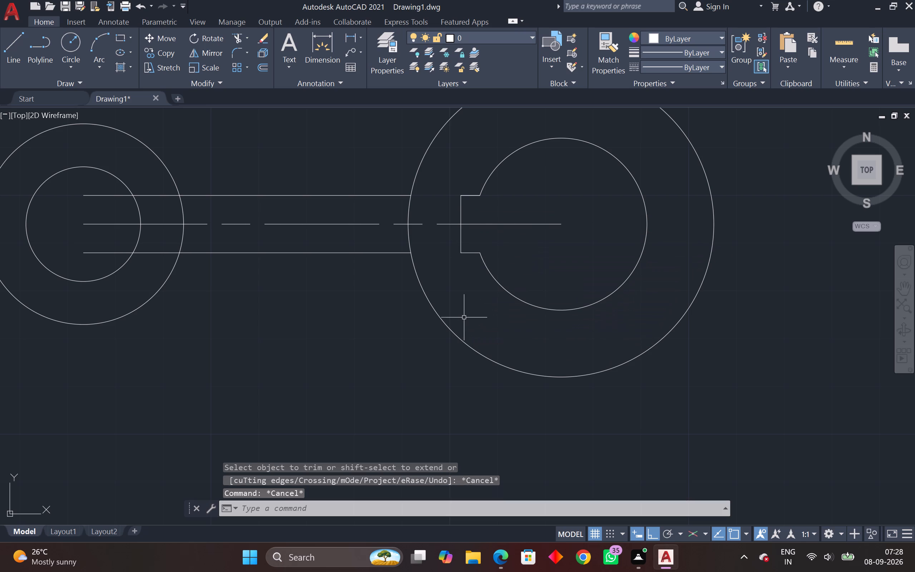
Trim both rib lines inside the smaller pair of circles back to its outer circle.
middle_drag(494, 315, 687, 319)
key(space)
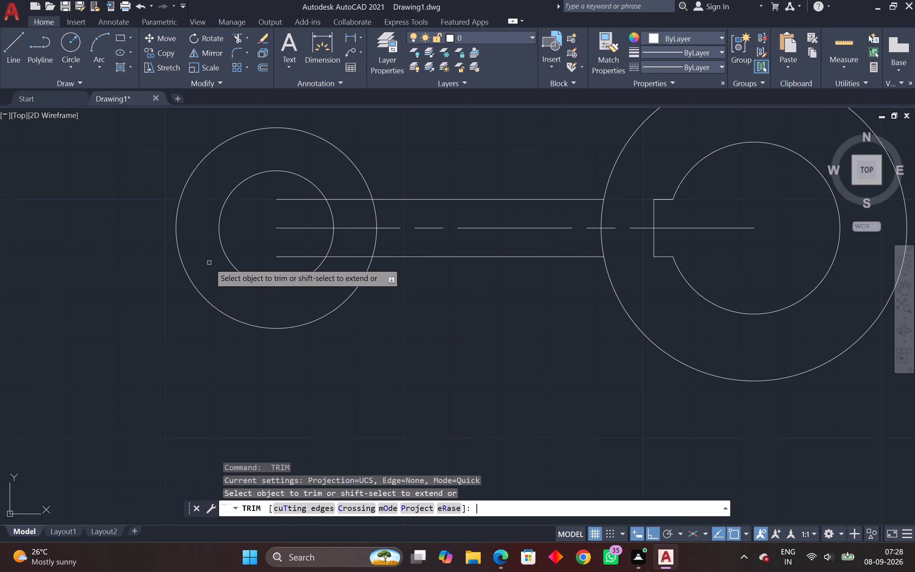
click(284, 257)
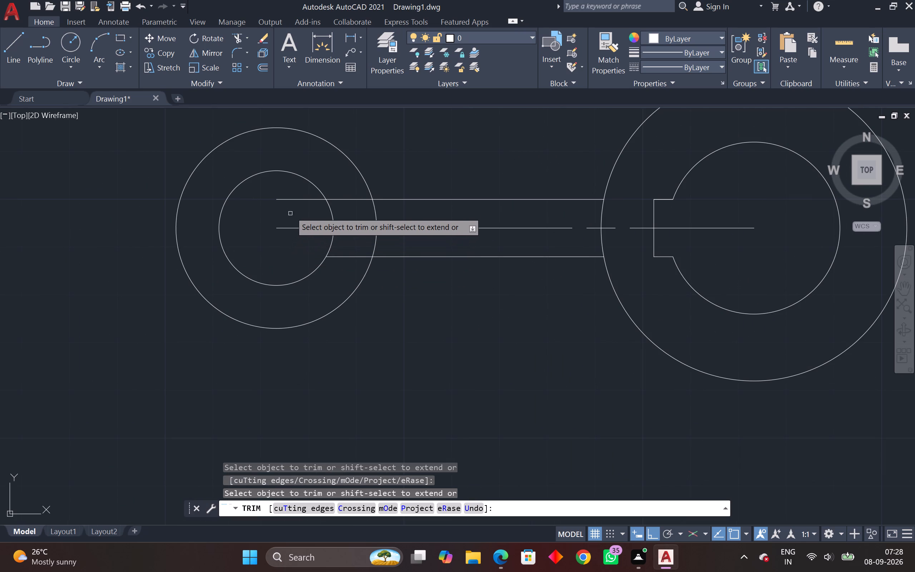
click(296, 200)
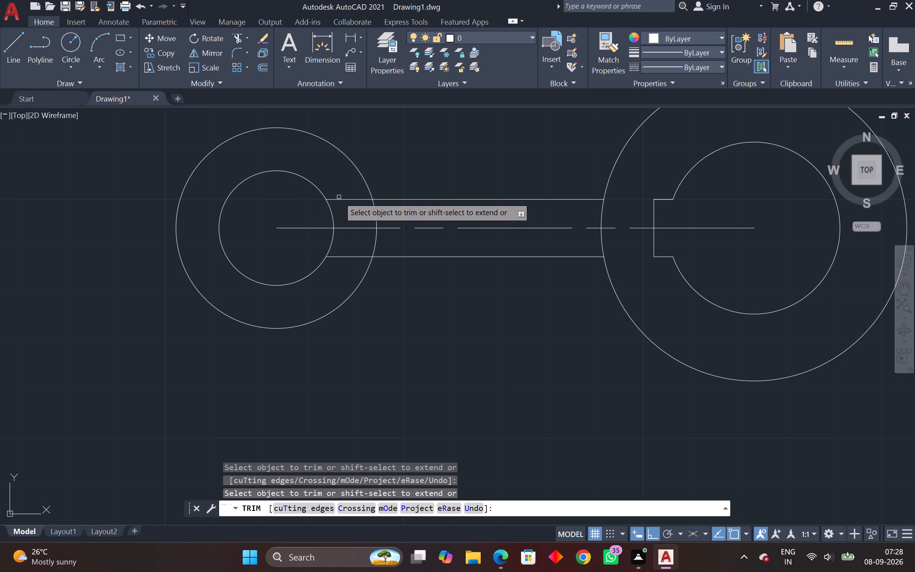
click(339, 199)
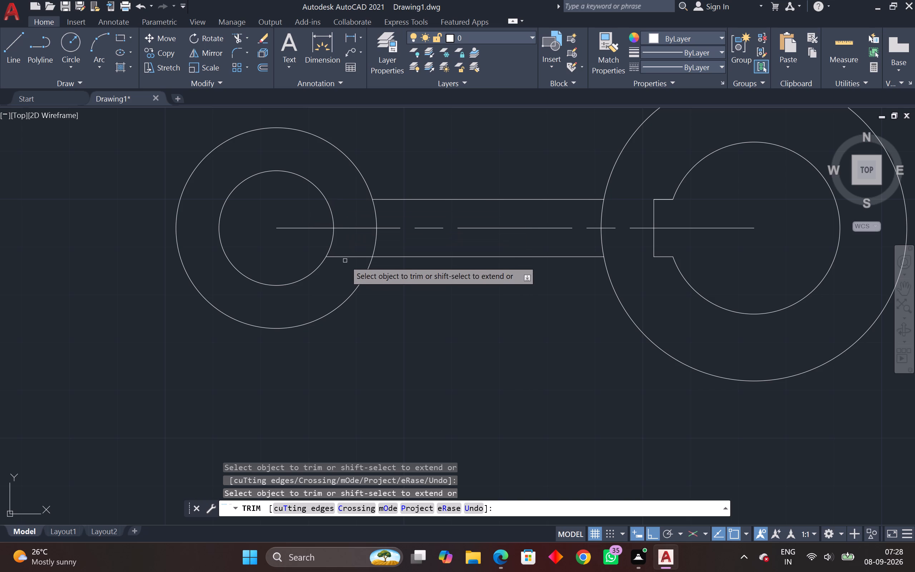
click(347, 257)
key(Escape)
key(Escape)
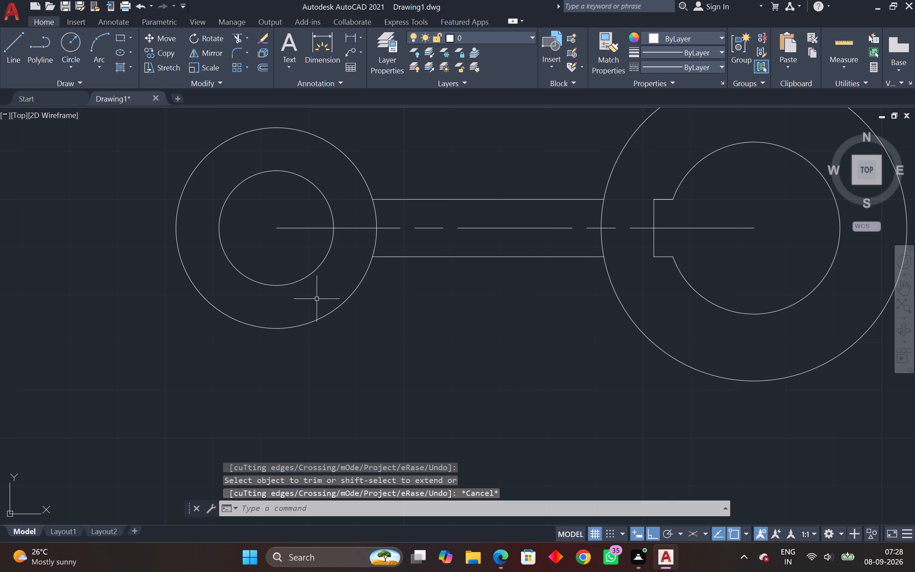
Draw the lower web edge as a line from the smaller outer circle's bottom quadrant to near the radius 32 circle's bottom.
scroll(313, 317, down, 1)
middle_drag(313, 317, 375, 333)
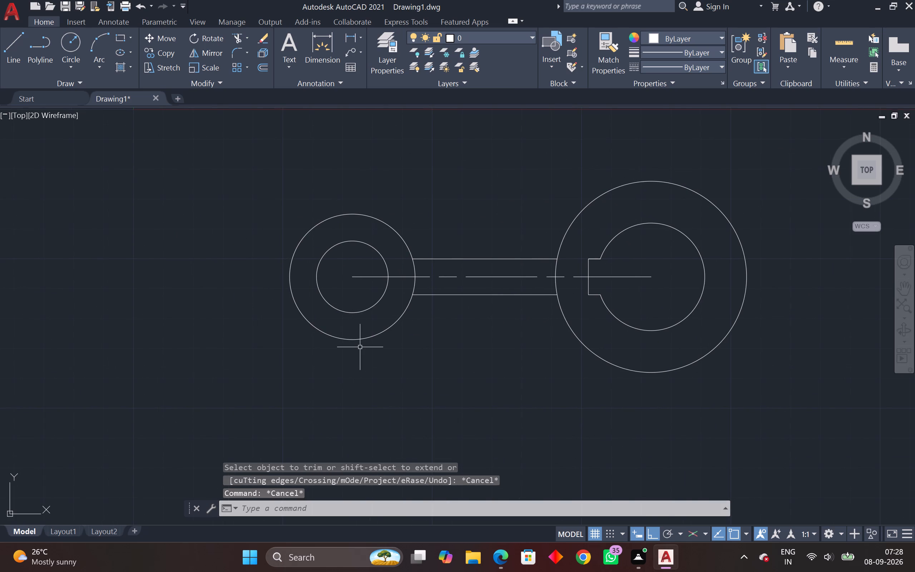
key(l)
key(space)
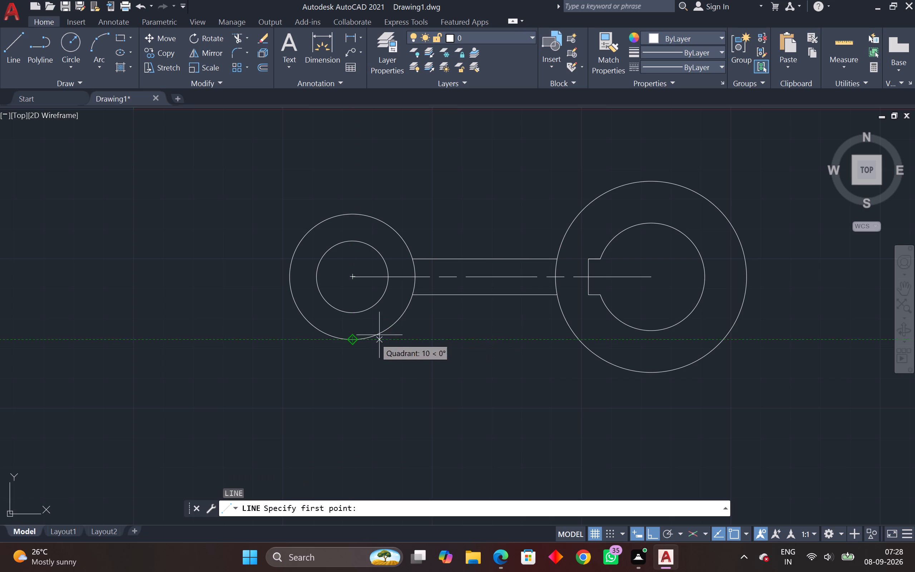
click(353, 340)
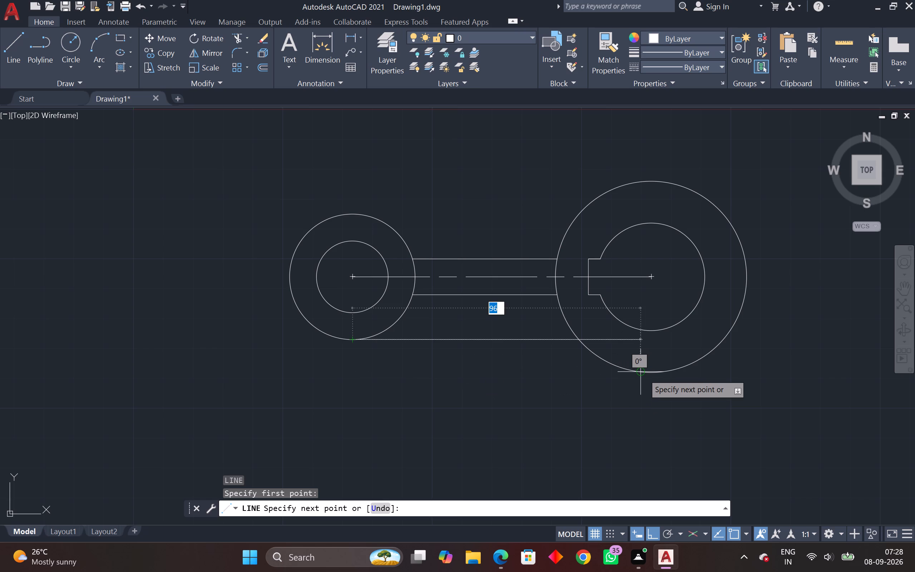
scroll(643, 374, up, 1)
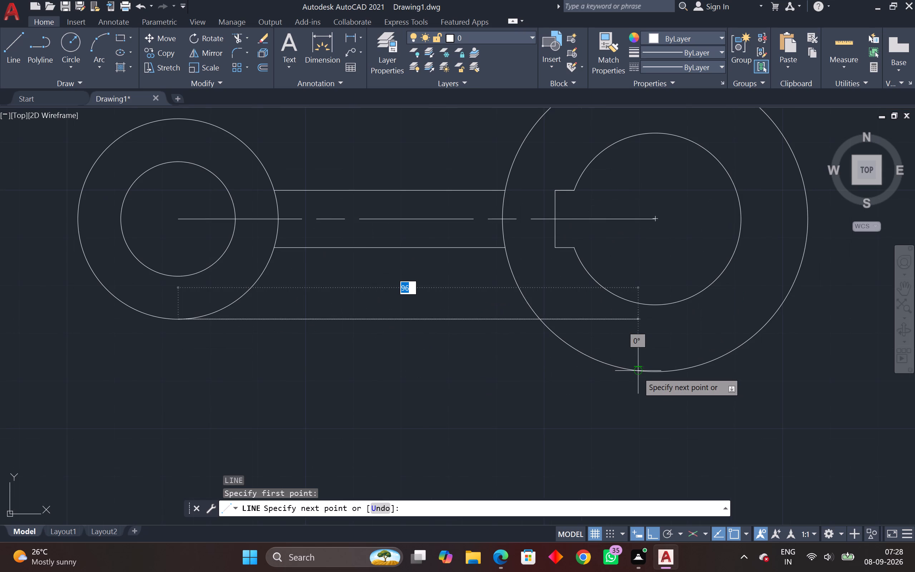
click(637, 372)
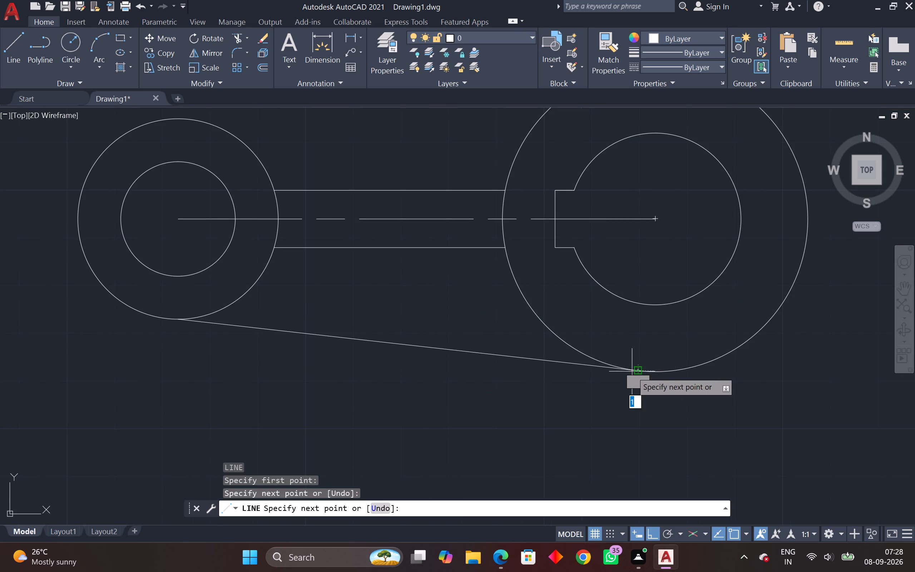
key(Escape)
key(Escape)
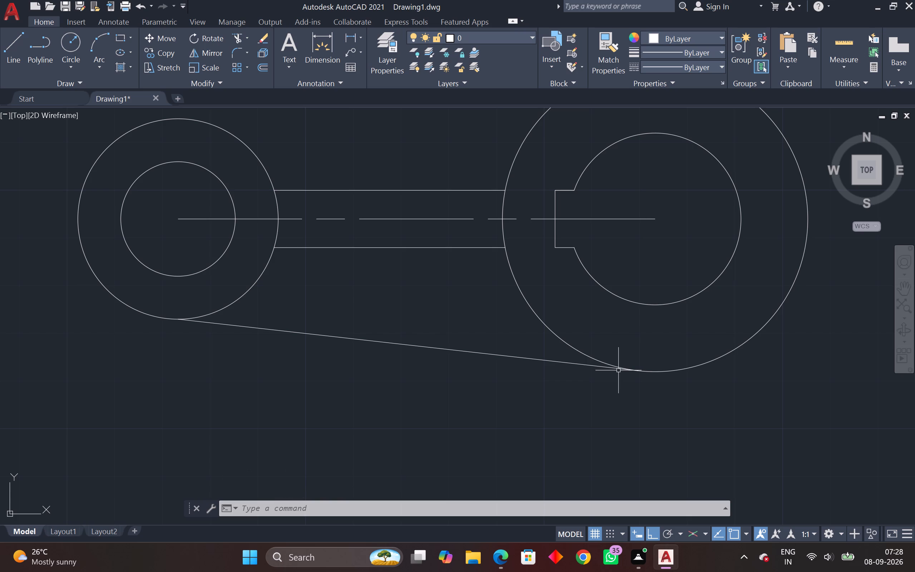
Draw the upper web edge as a line from the smaller outer circle's top quadrant to near the radius 32 circle's top.
middle_drag(609, 357, 646, 500)
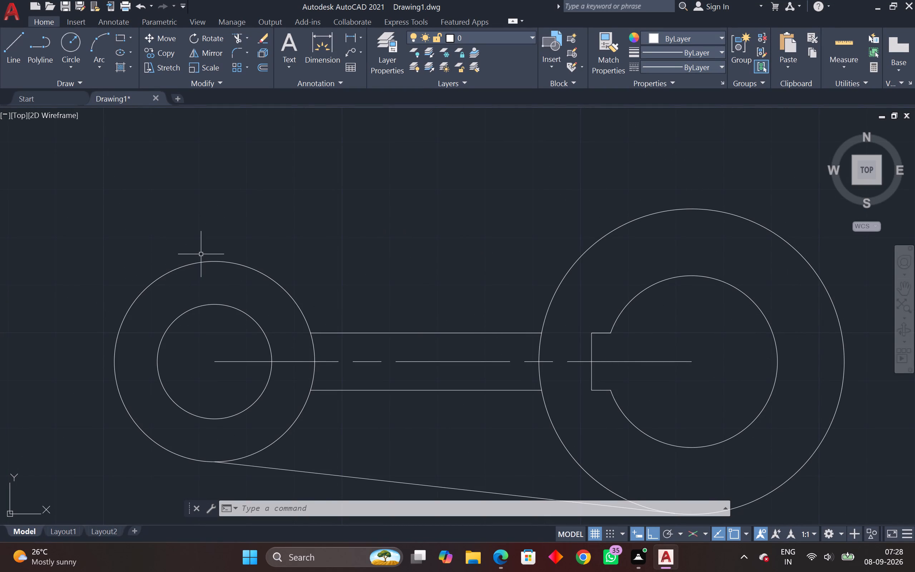
text(L)
key(space)
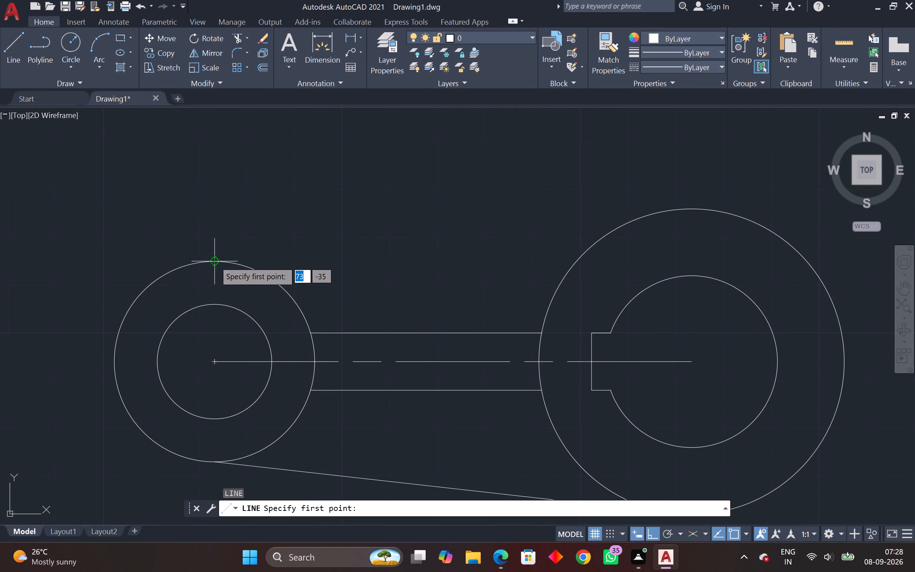
drag(213, 261, 293, 246)
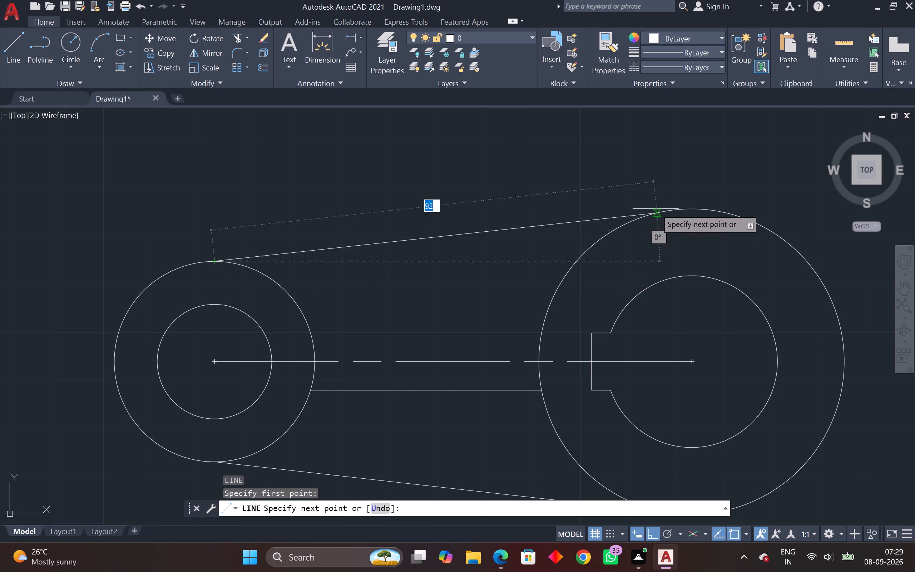
click(674, 208)
key(Escape)
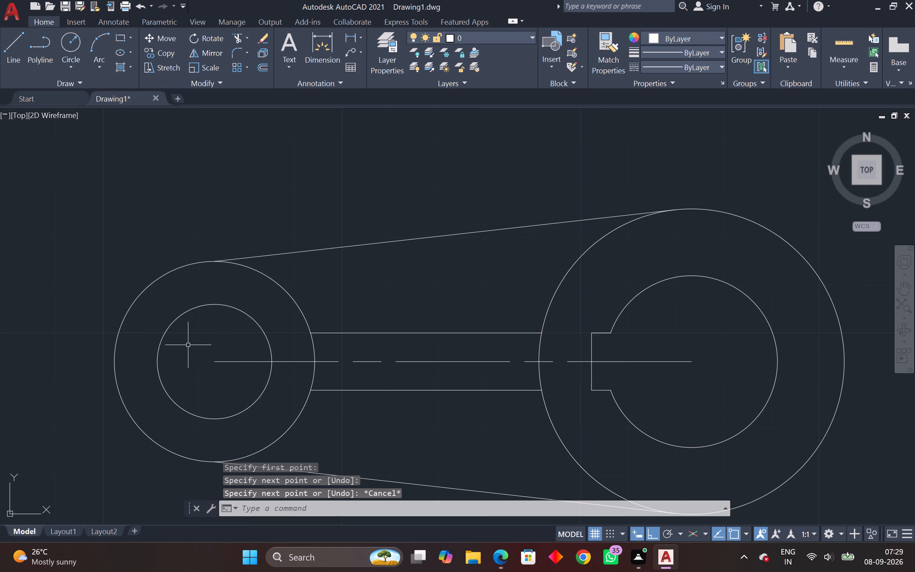
scroll(209, 323, up, 2)
scroll(211, 319, down, 2)
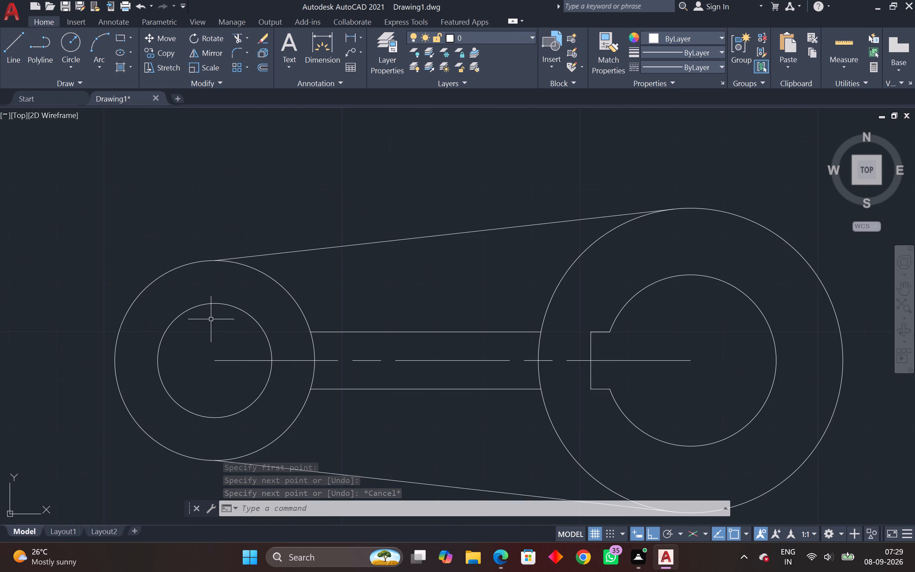
middle_drag(216, 305, 241, 250)
key(Escape)
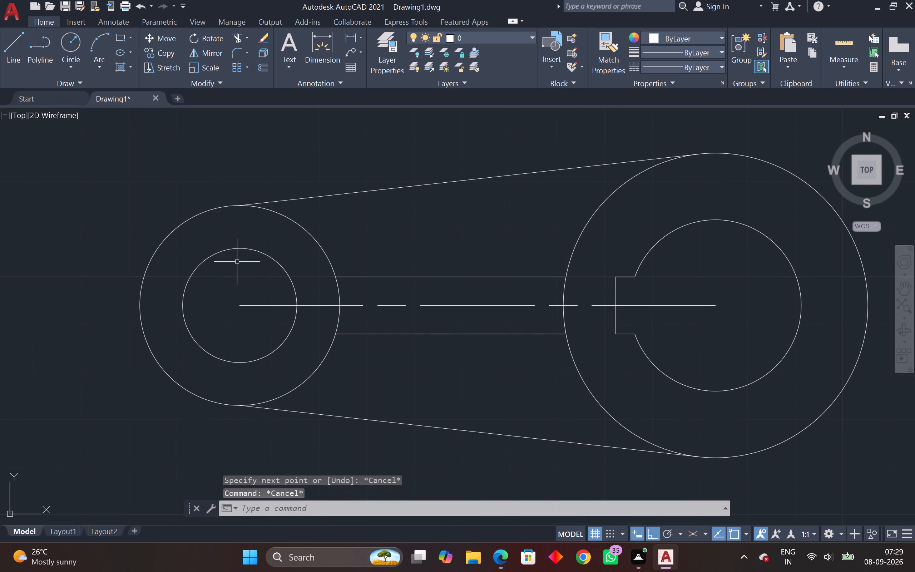
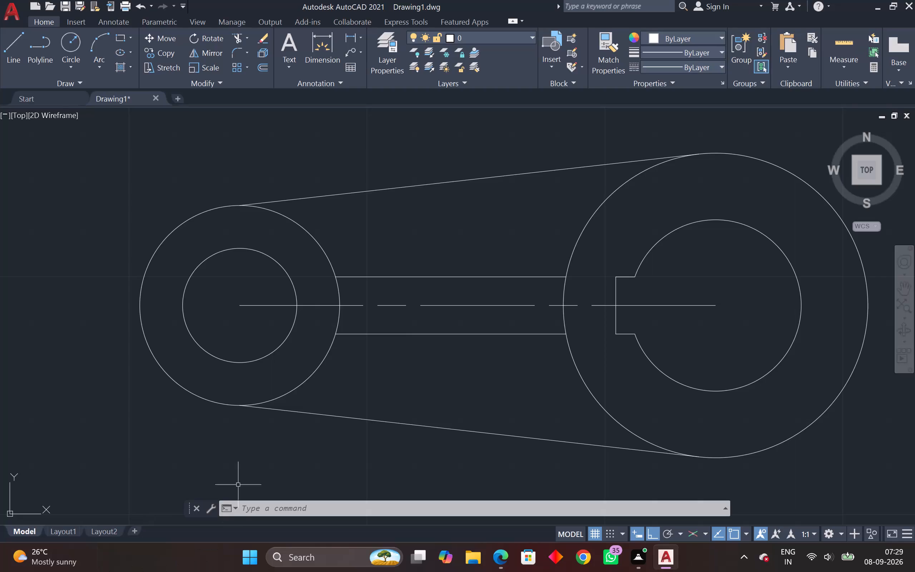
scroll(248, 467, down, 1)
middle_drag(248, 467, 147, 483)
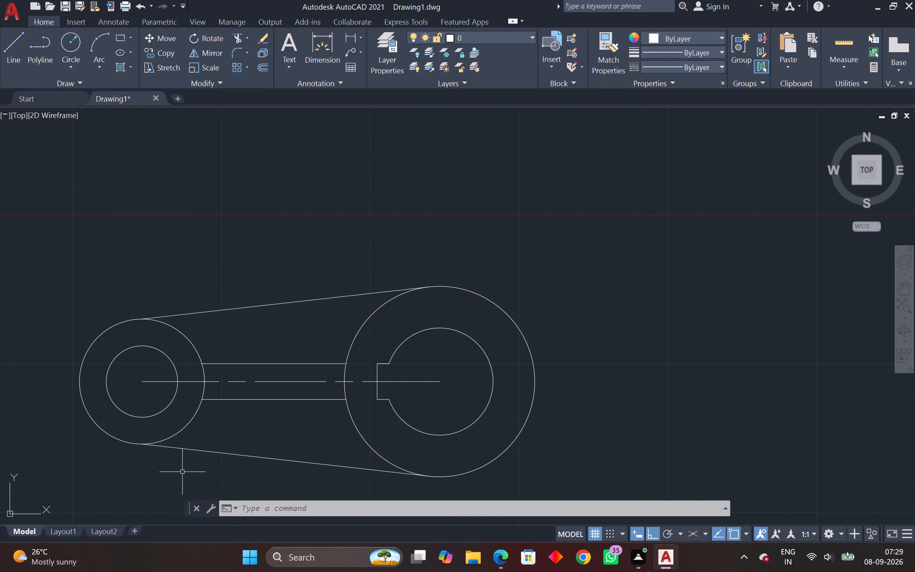
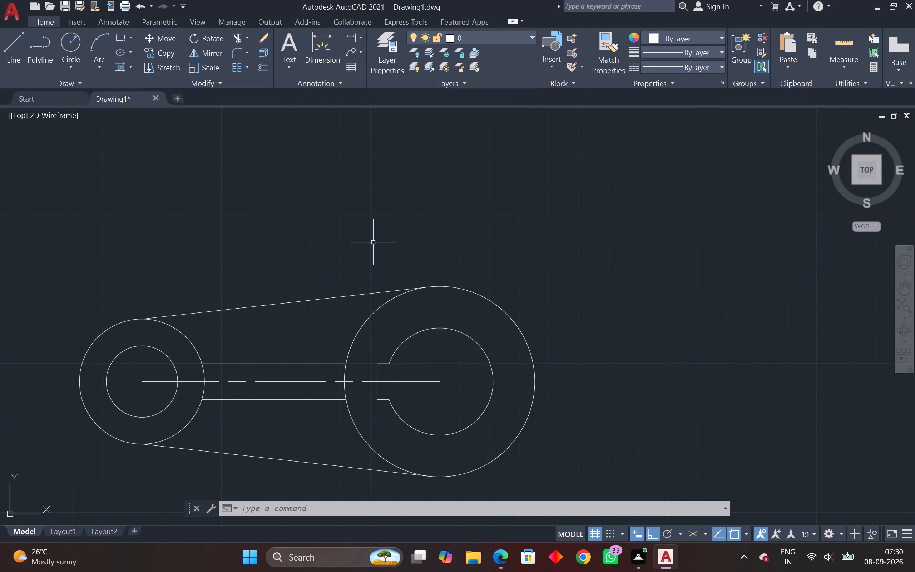
Using the ACAD centre-line linetype, draw vertical projection lines about 105 units up from the large outer circle's right quadrant and its centre.
scroll(399, 273, down, 2)
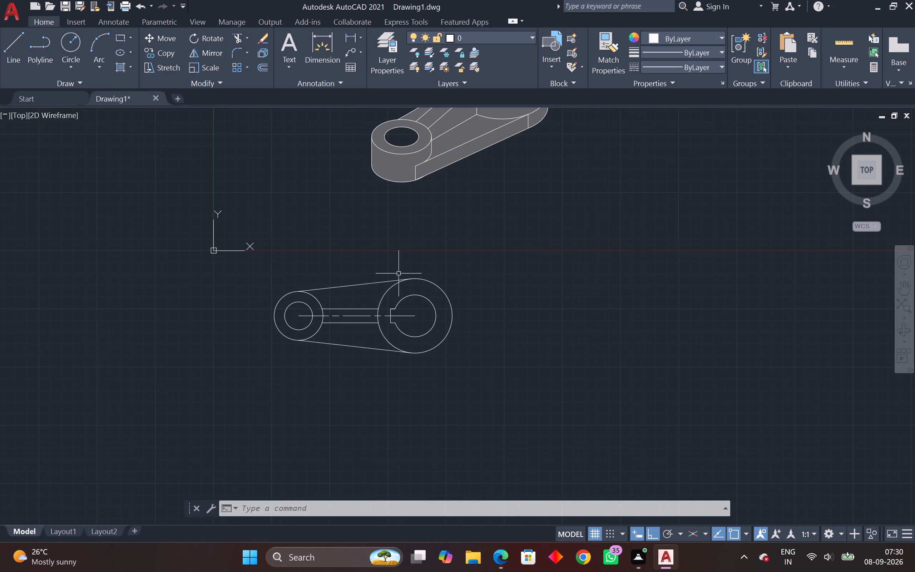
middle_drag(399, 273, 397, 292)
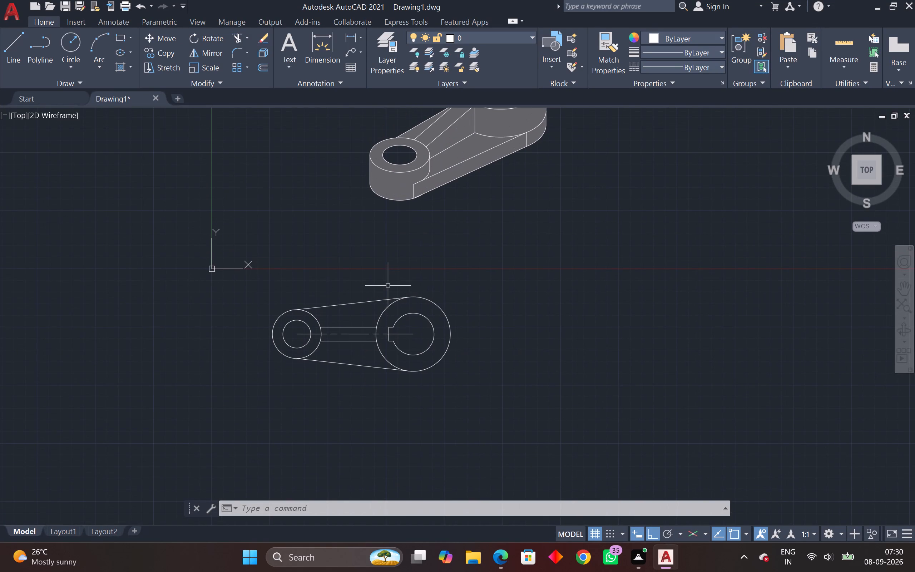
text(L)
key(space)
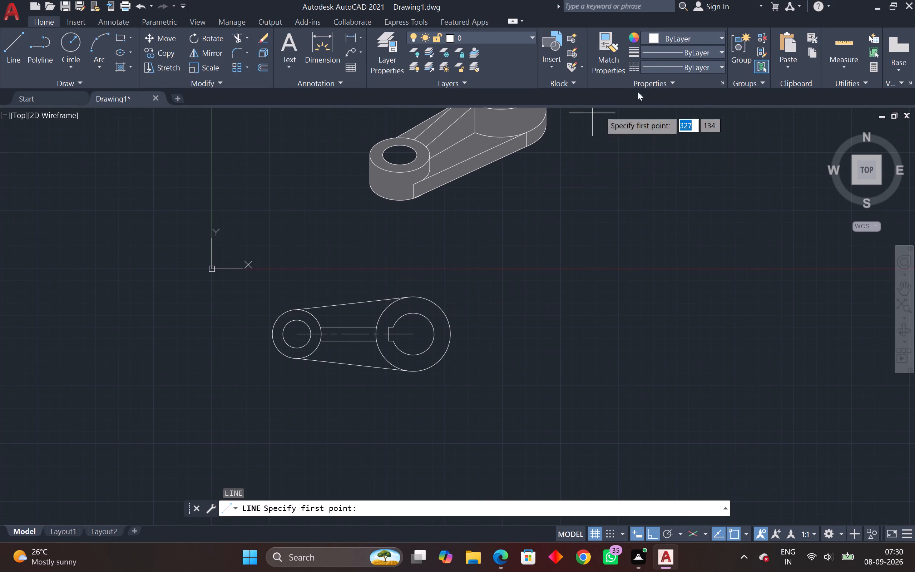
click(676, 63)
click(687, 116)
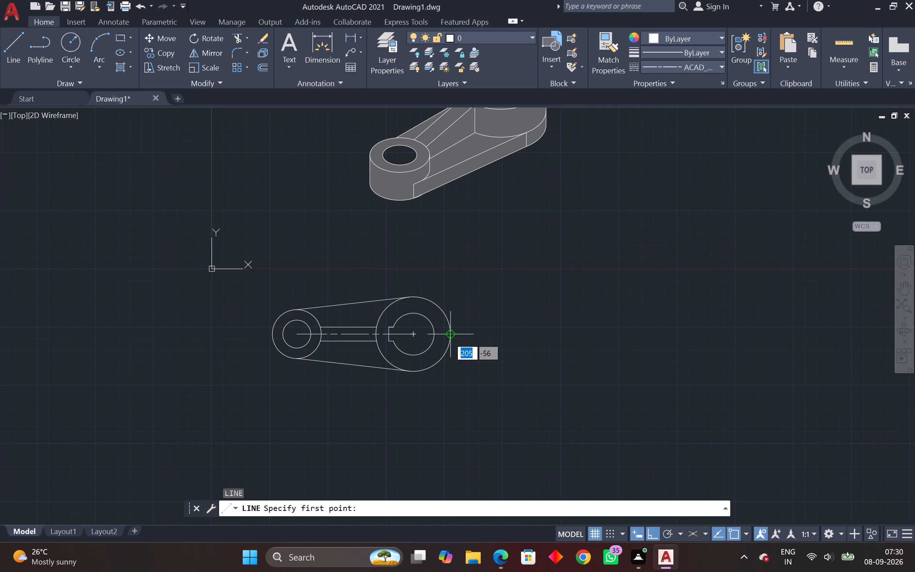
drag(449, 338, 449, 315)
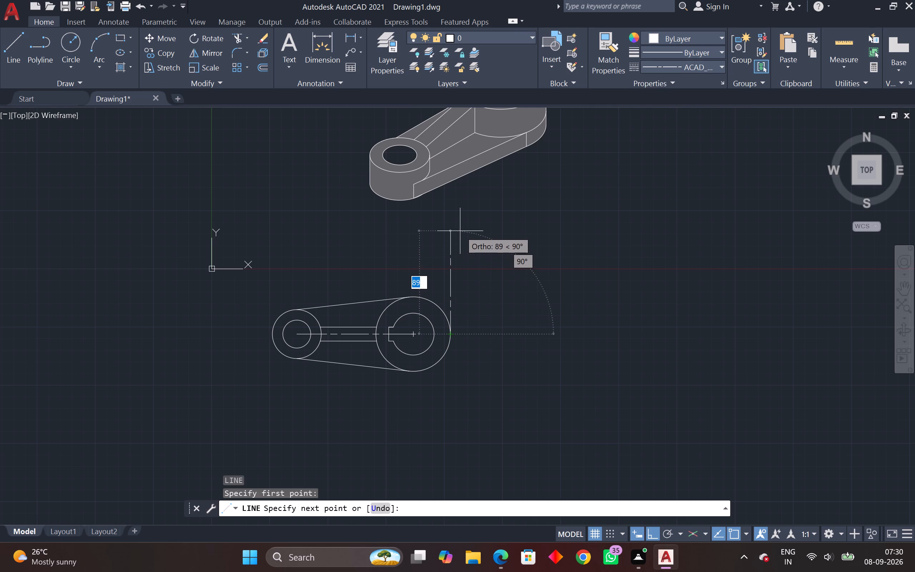
click(461, 212)
key(space)
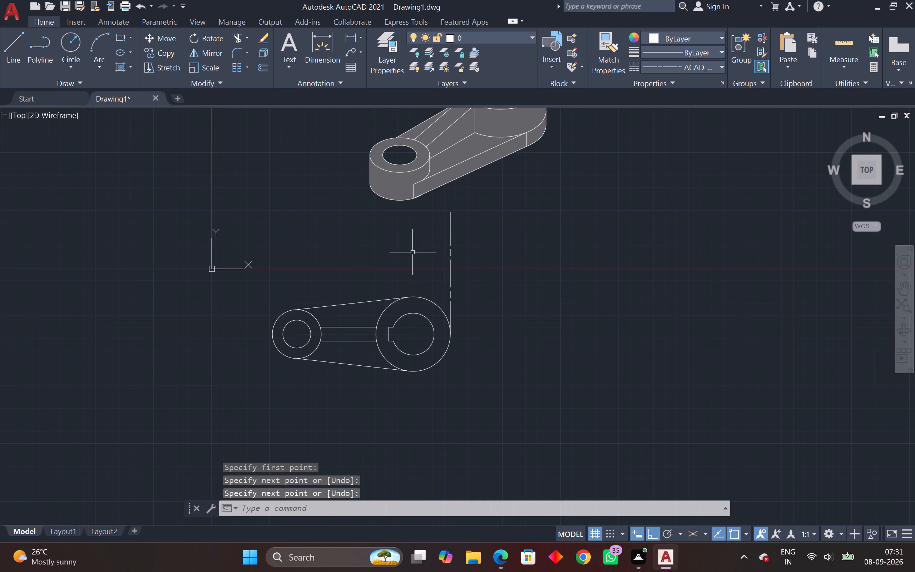
key(space)
click(412, 334)
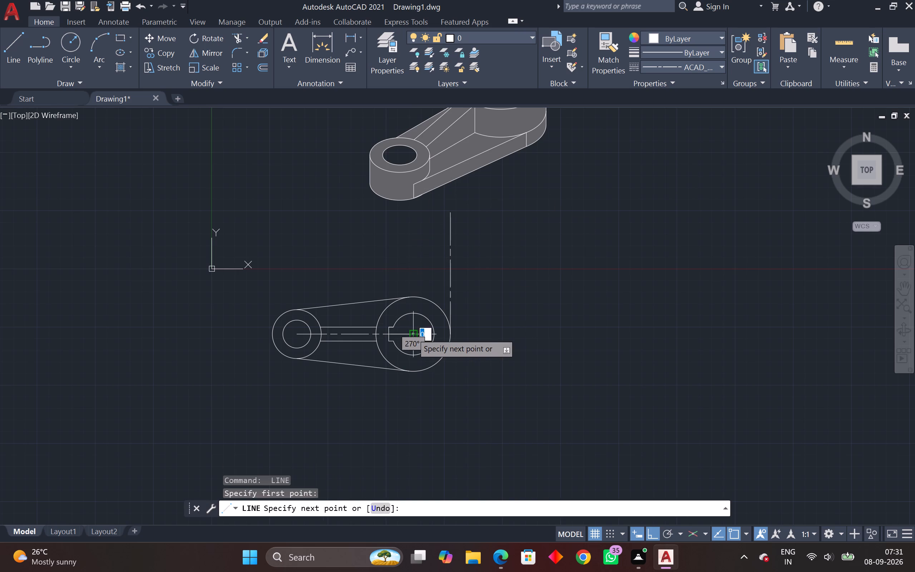
click(434, 212)
key(space)
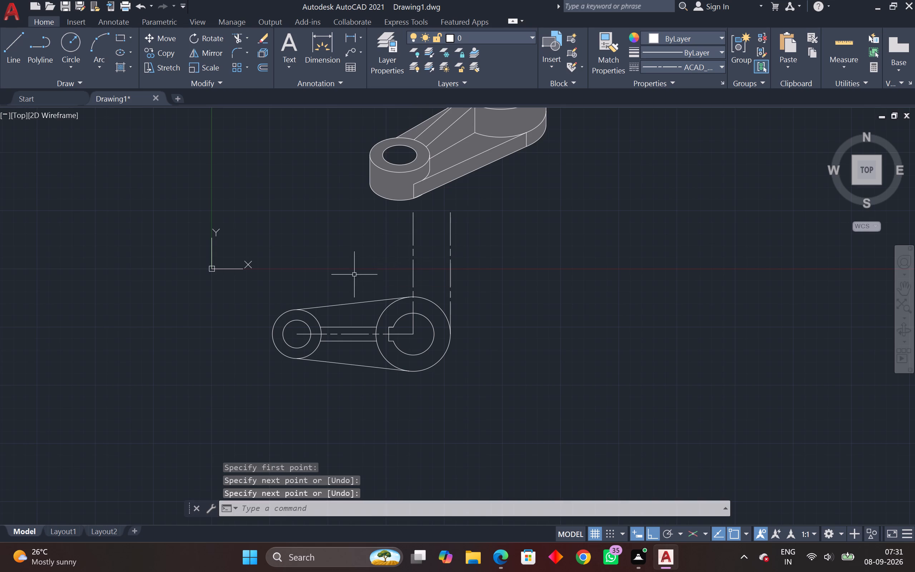
Draw vertical projection lines about 105 units up from the keyway's left edge and the large outer circle's left quadrant.
key(space)
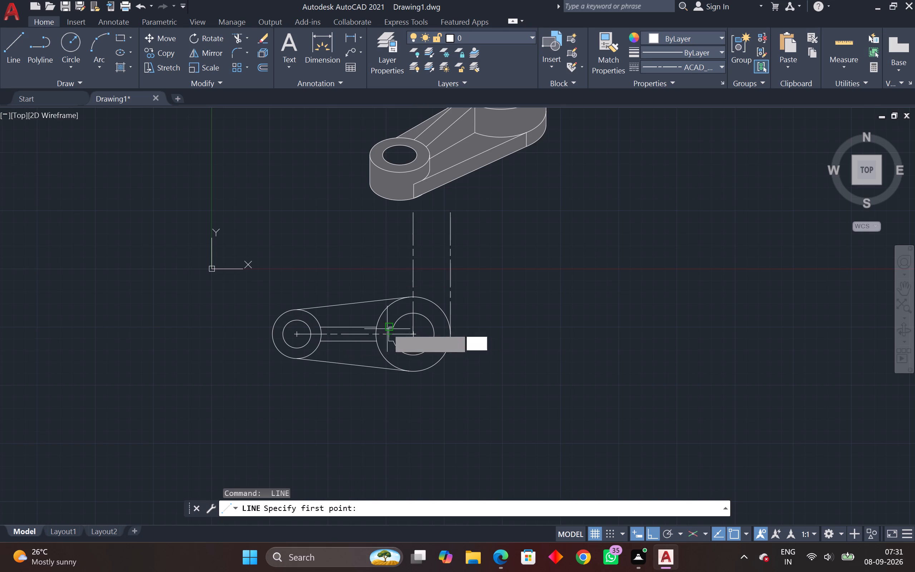
drag(389, 332, 389, 329)
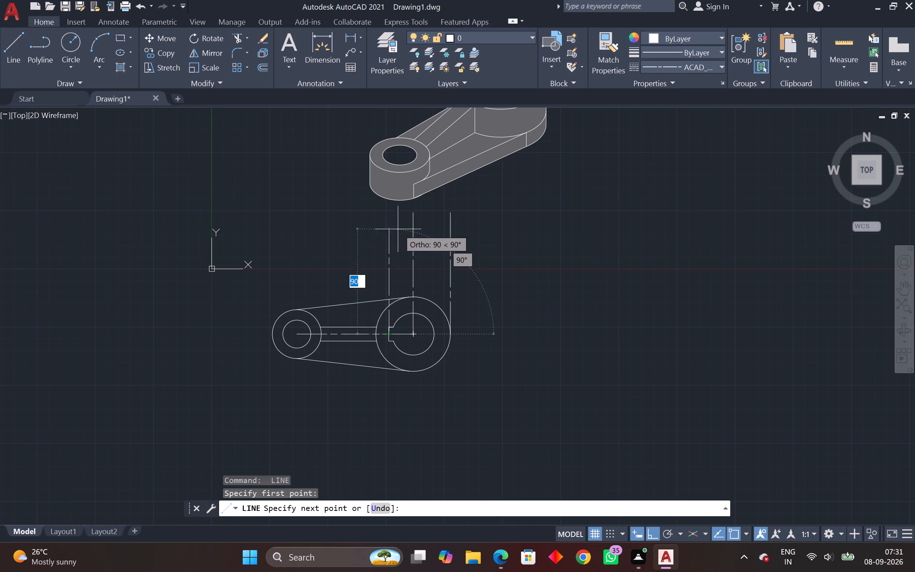
click(439, 209)
key(space)
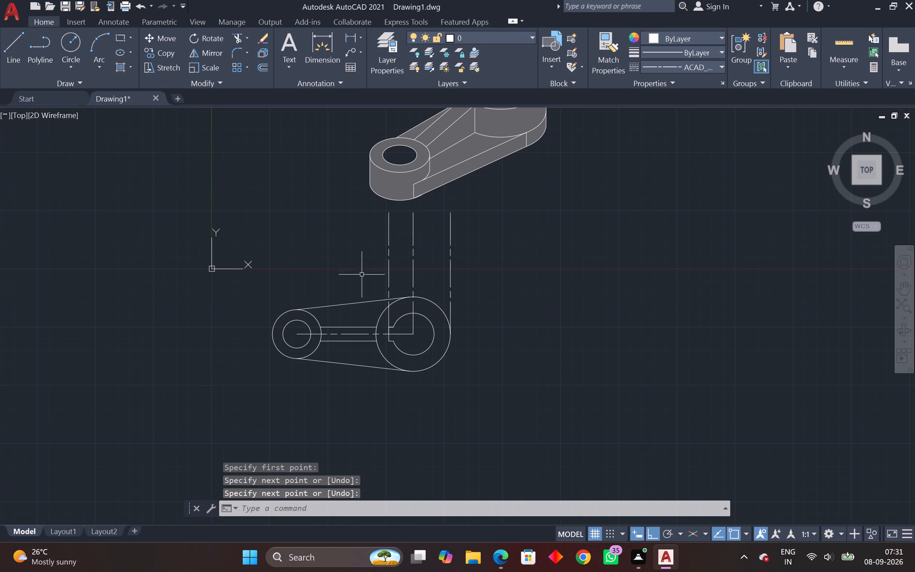
key(space)
click(374, 333)
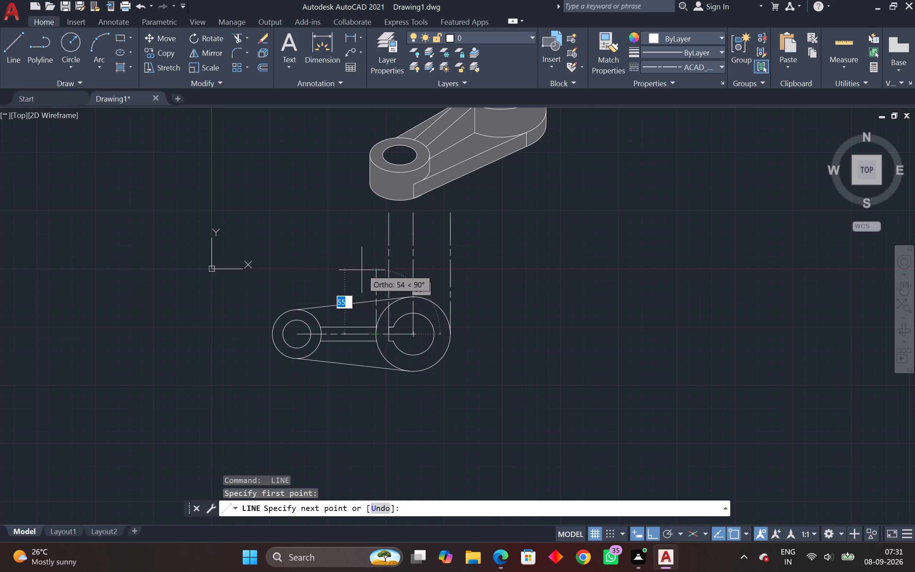
click(368, 213)
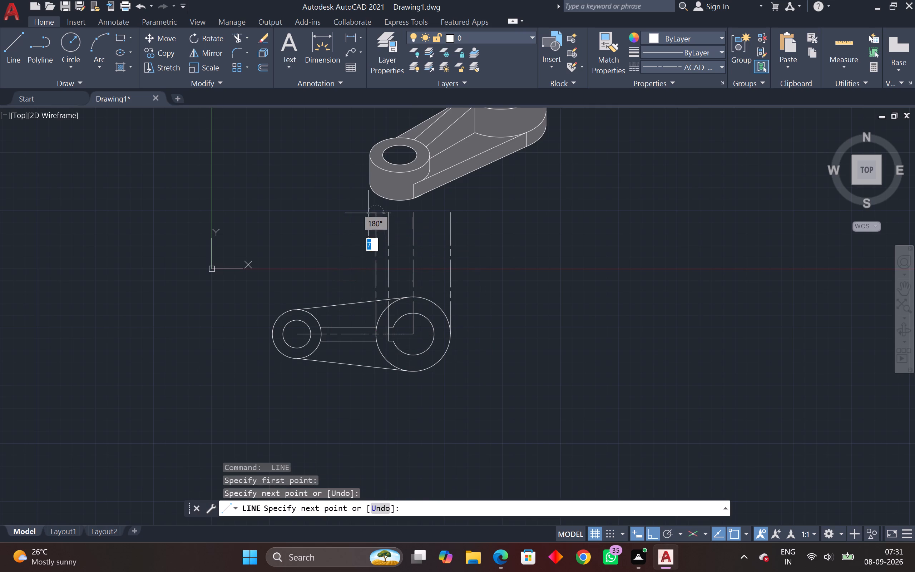
key(space)
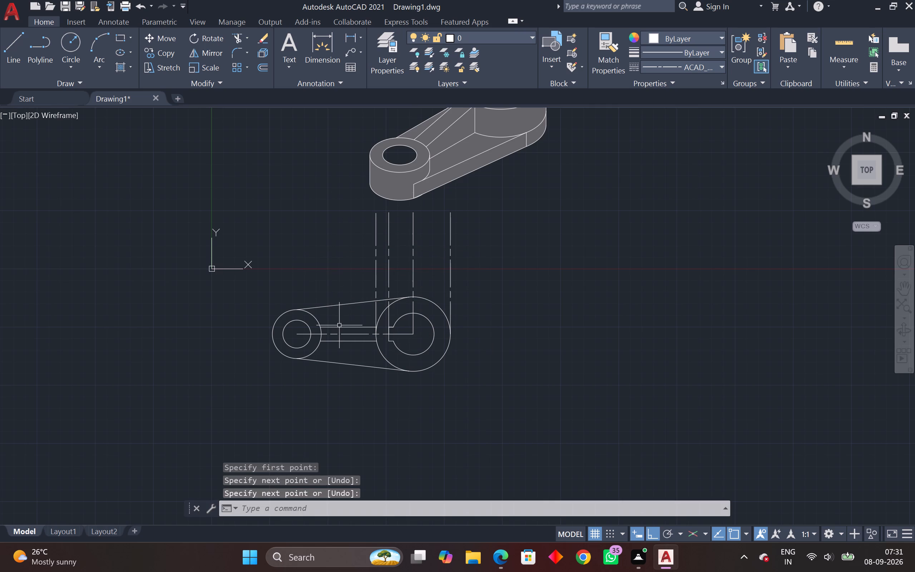
Draw vertical projection lines about 105 units up from the right quadrants of the small cylinder's outer circle and hole.
key(space)
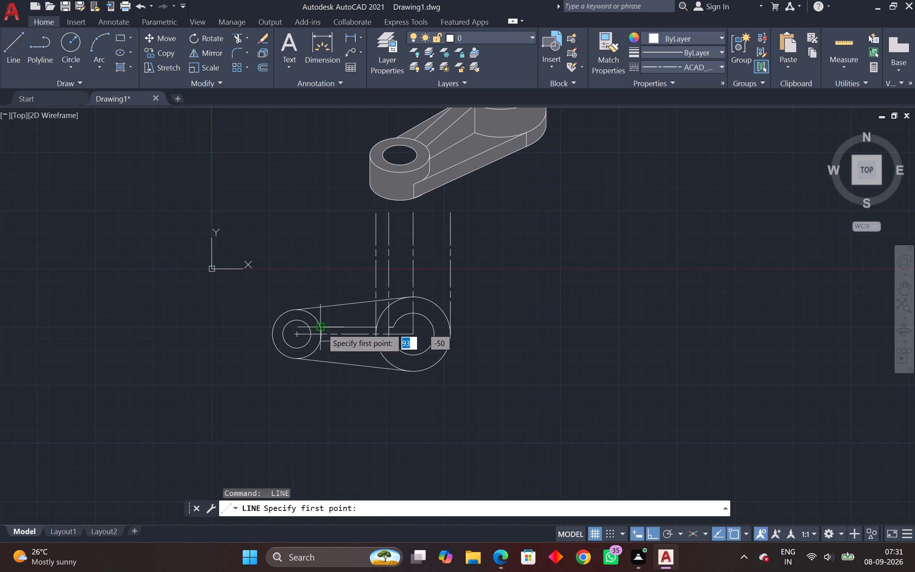
click(323, 332)
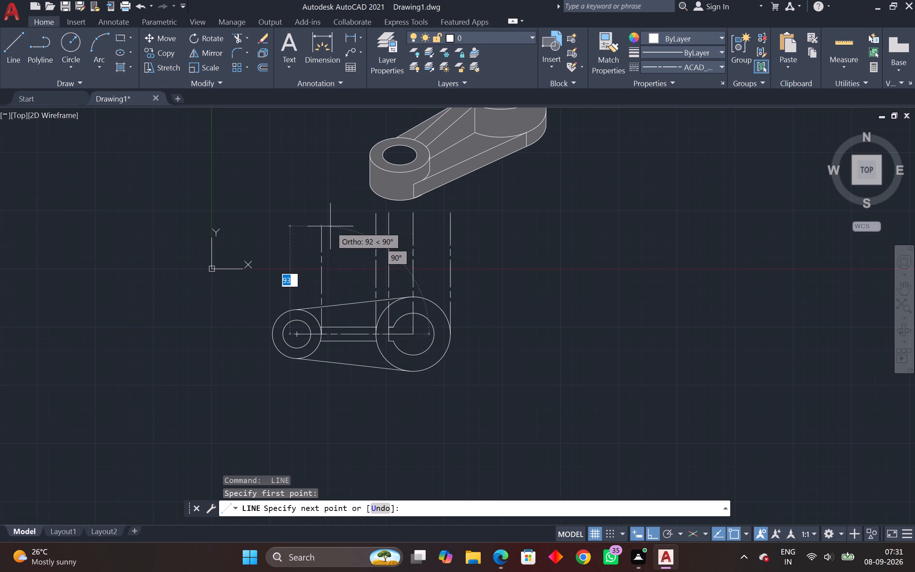
click(331, 213)
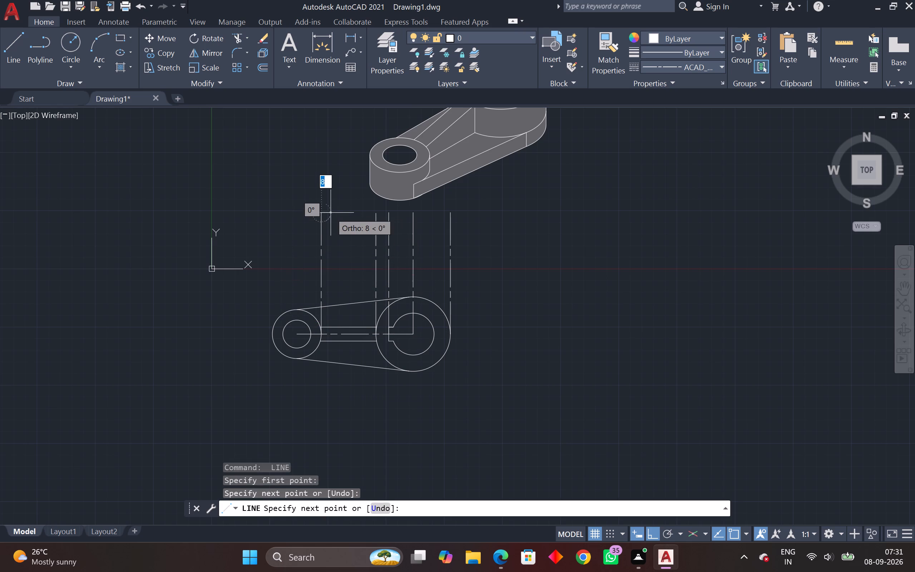
key(space)
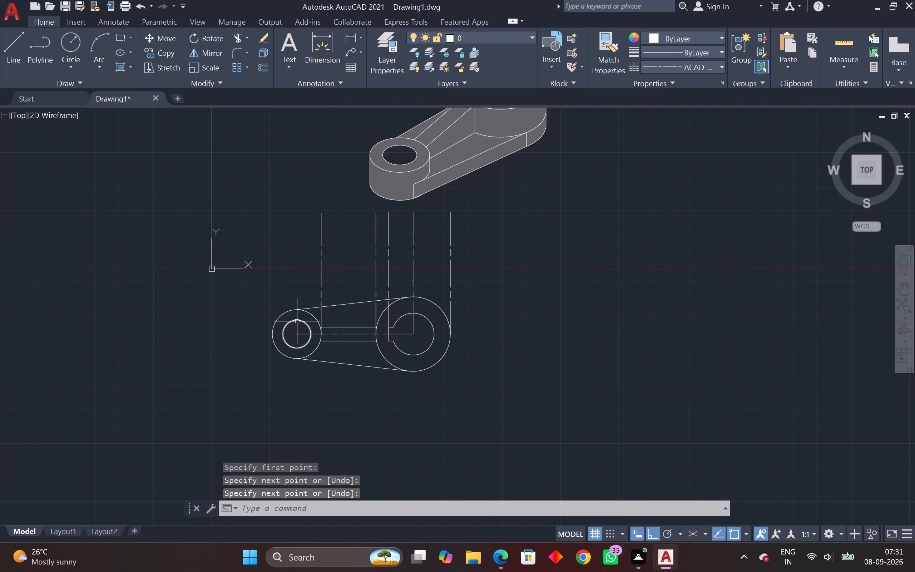
key(space)
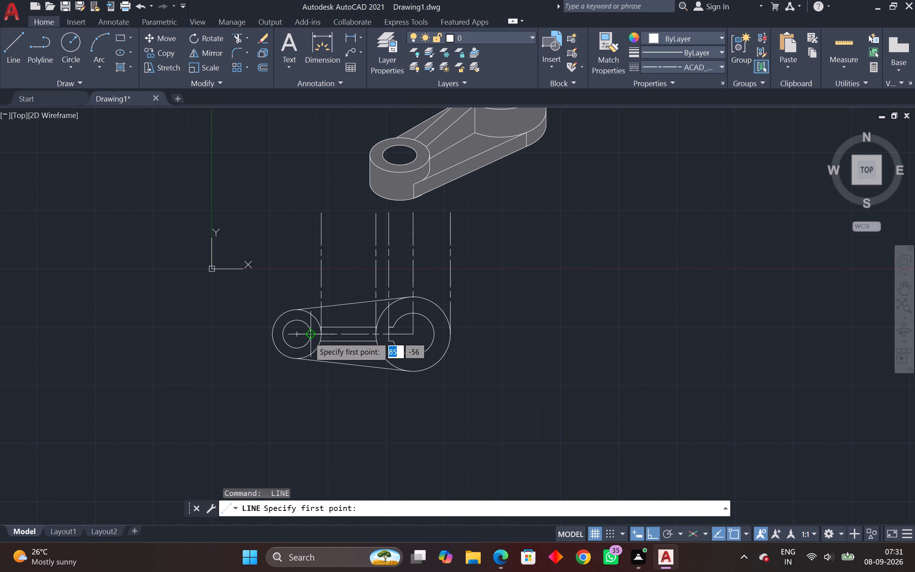
click(308, 336)
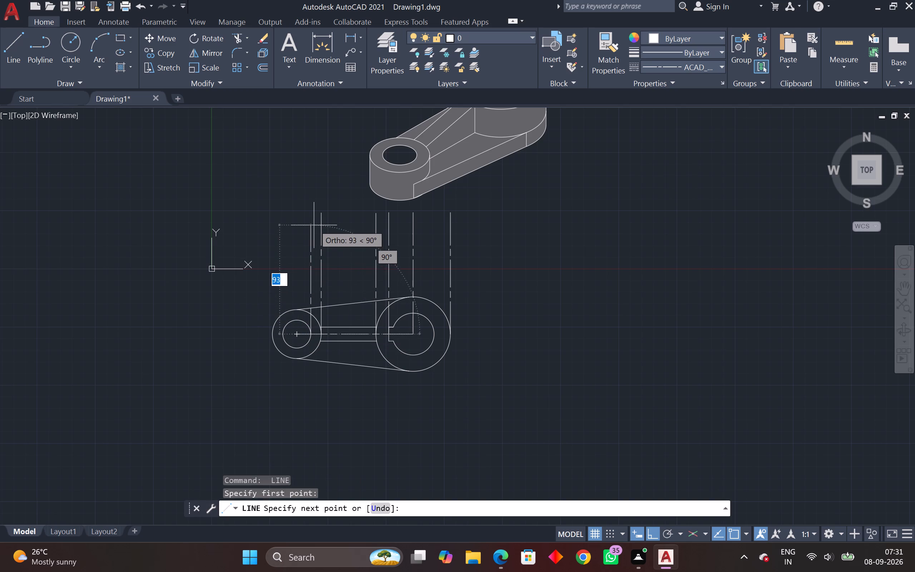
click(296, 209)
key(space)
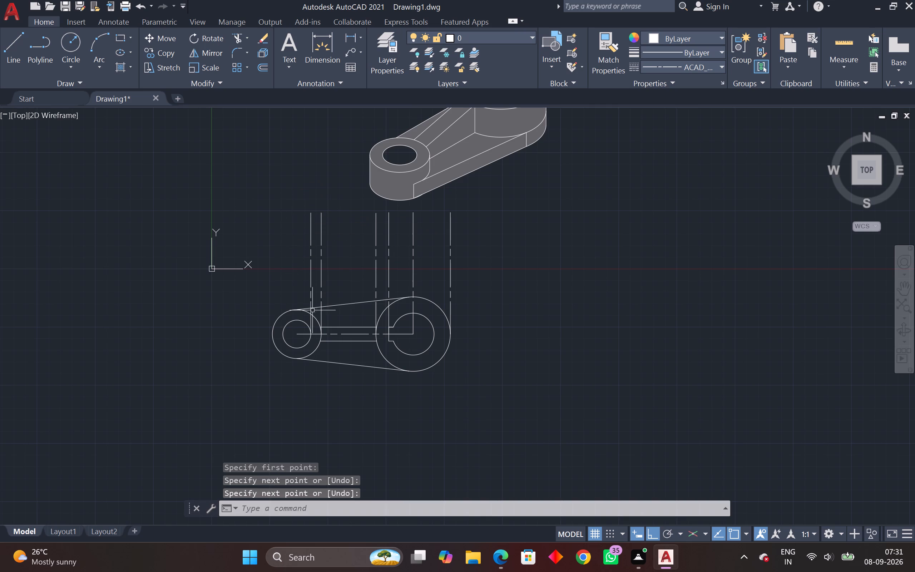
Draw vertical projection lines about 105 units up from the small cylinder's centre and its hole's left quadrant.
key(space)
click(298, 333)
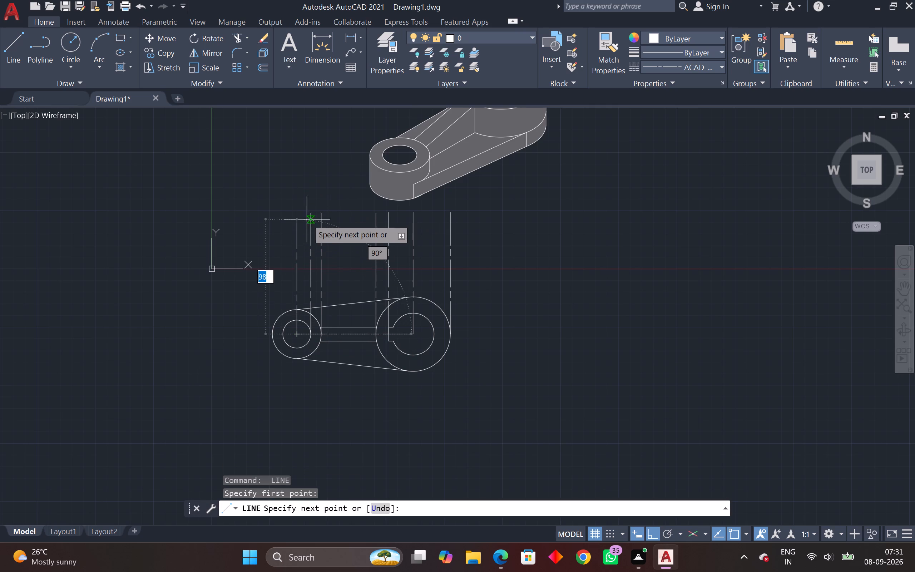
click(295, 206)
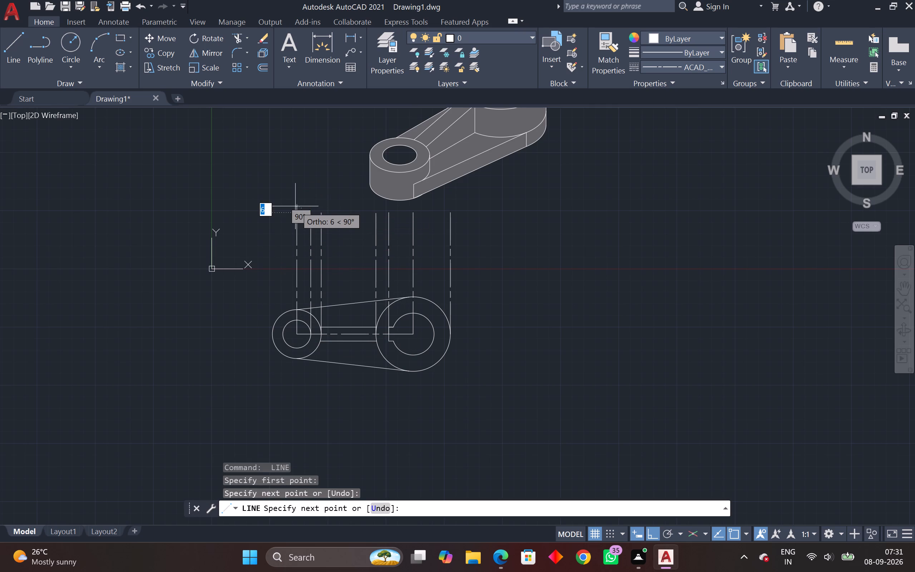
key(space)
key(space)
click(282, 337)
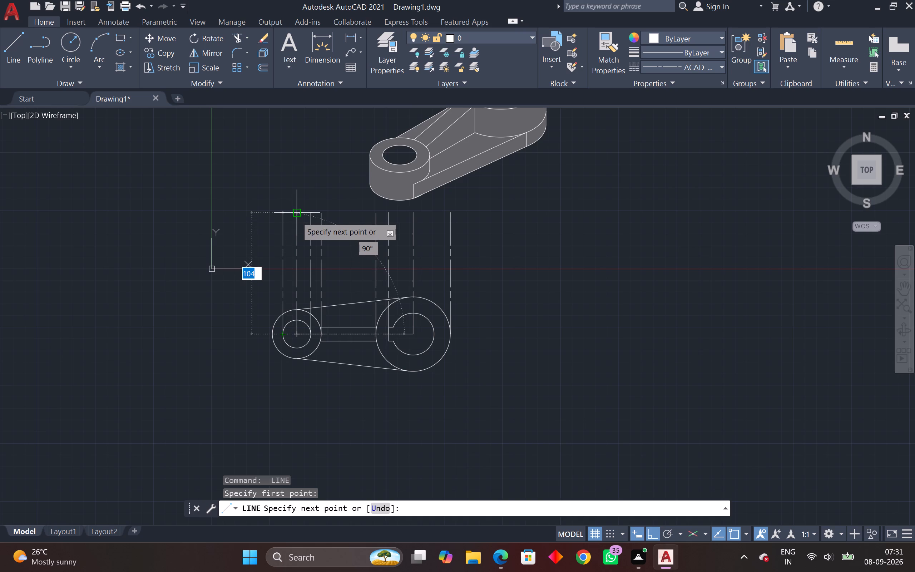
click(269, 211)
key(space)
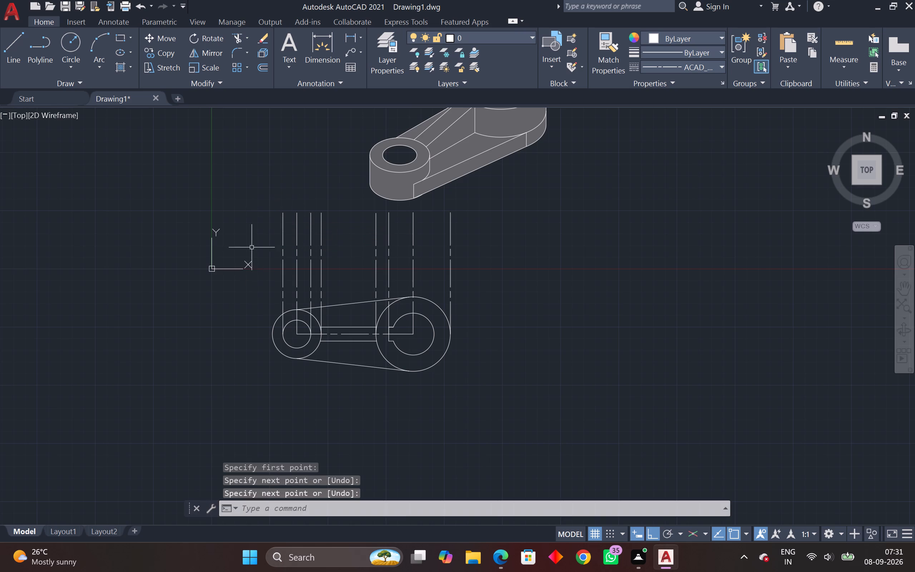
Project the small outer circle's left quadrant up about 105 units and continue horizontally about 153 units to the rightmost projection line's top.
key(space)
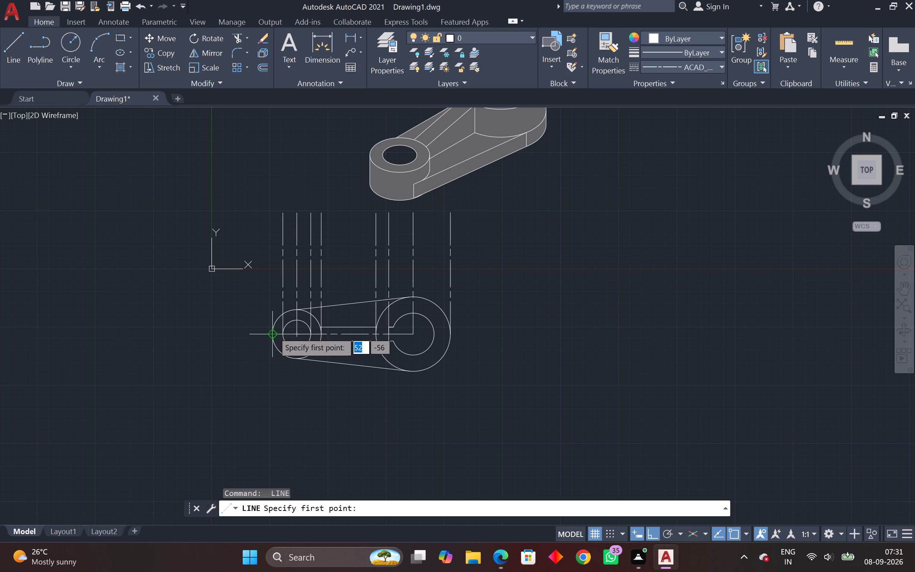
click(273, 332)
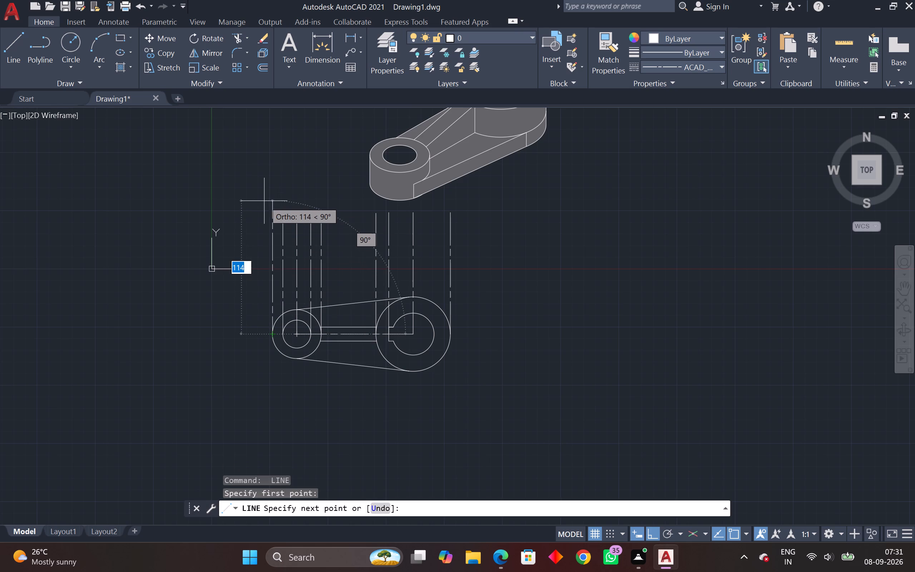
click(260, 213)
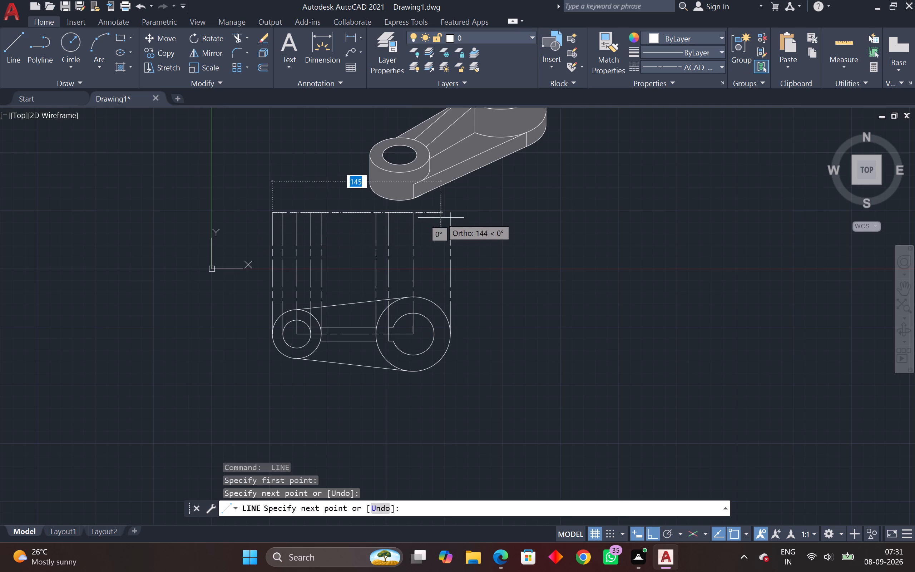
drag(449, 215, 456, 212)
key(Escape)
key(Escape)
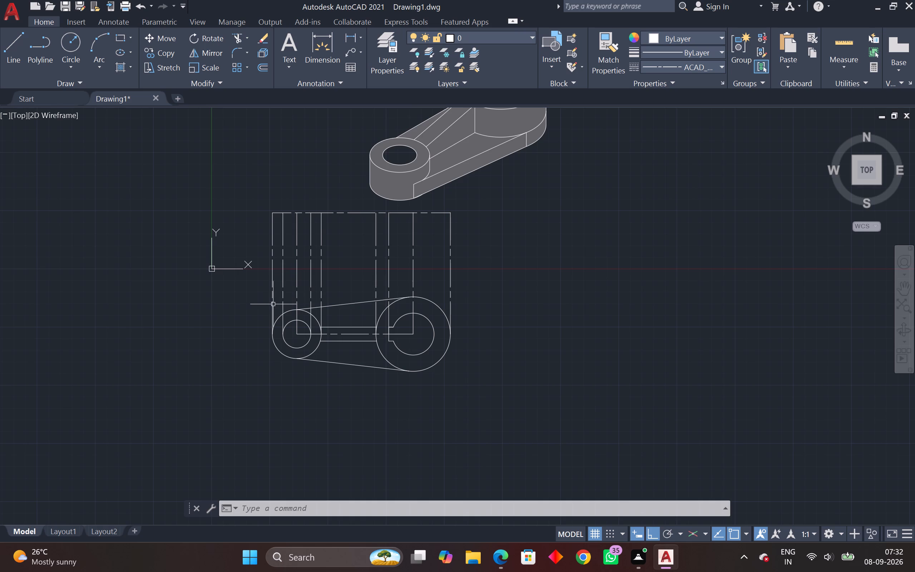
With ByLayer linetype, draw the front view's base about 153 units across at about Y -14, its right edge 36 up and top edge 63.5 leftward.
middle_drag(356, 349, 347, 429)
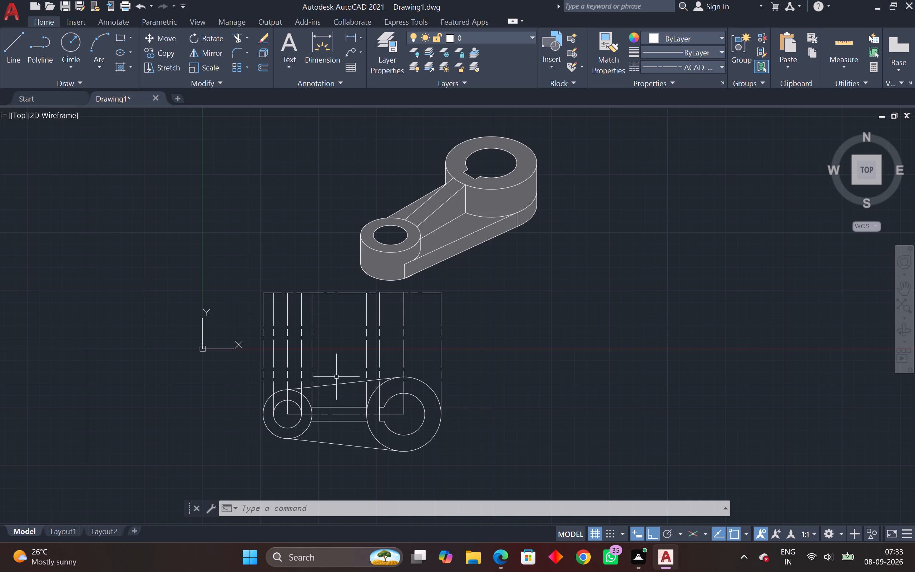
middle_drag(354, 347, 334, 289)
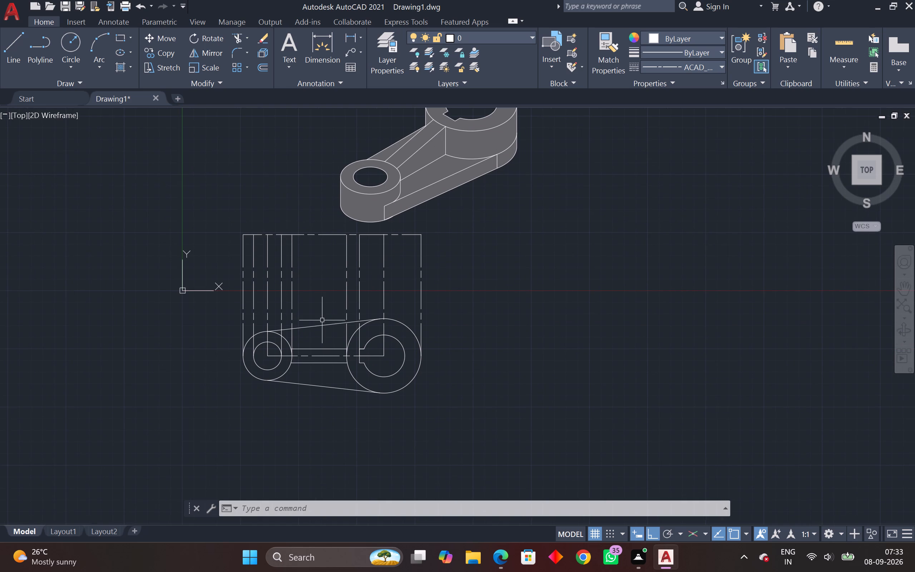
text(L)
key(space)
click(660, 68)
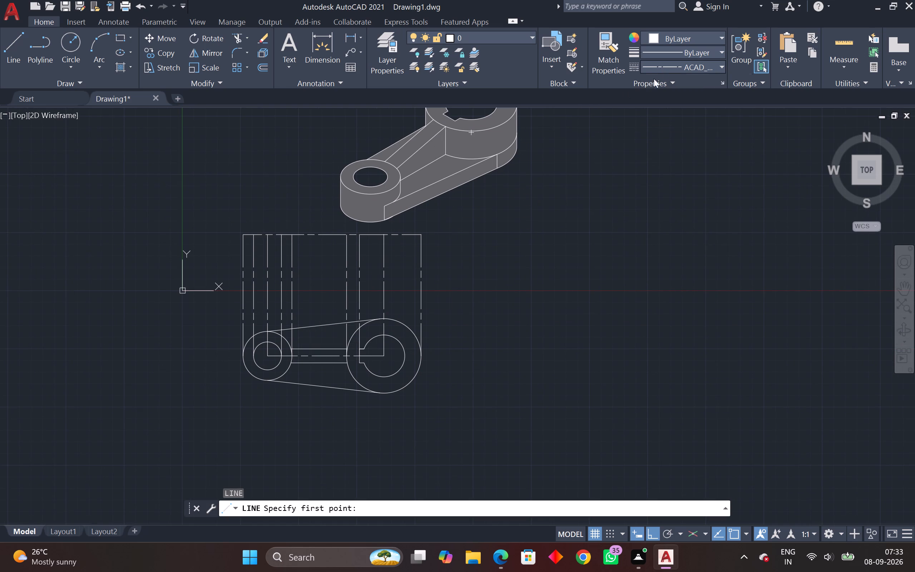
click(658, 80)
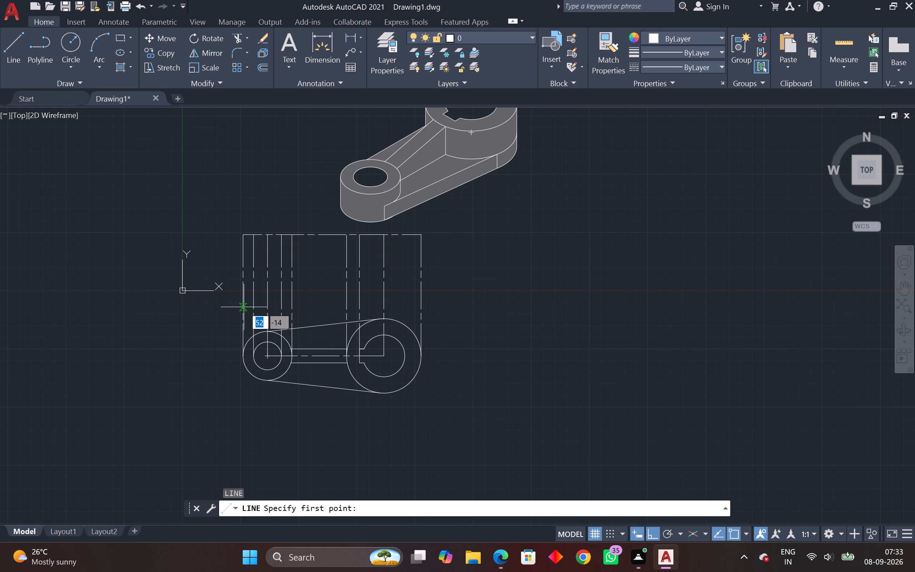
click(244, 307)
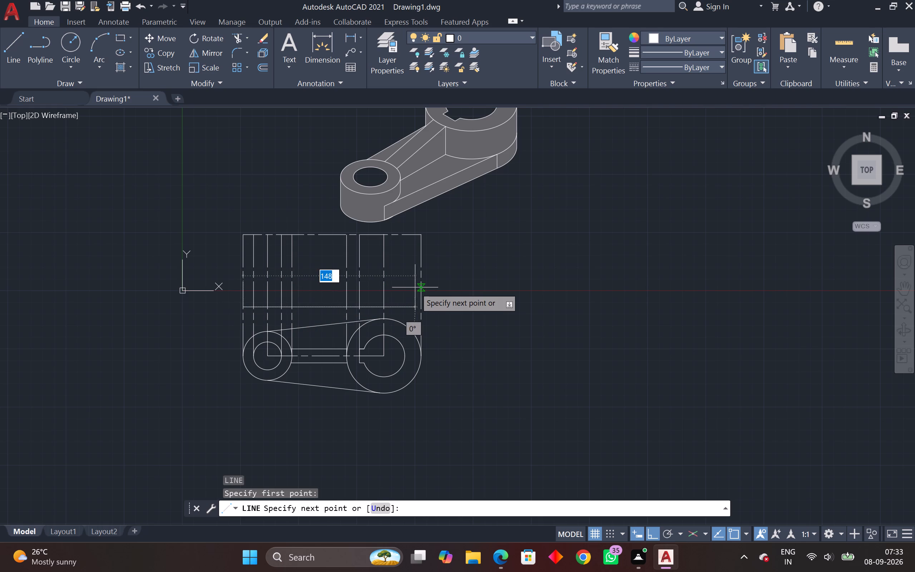
click(423, 304)
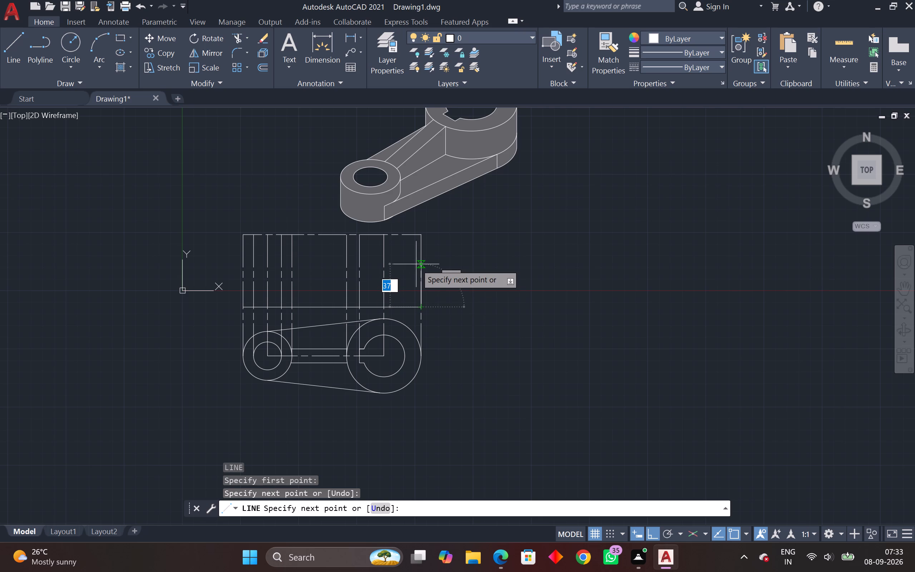
text(36)
key(Return)
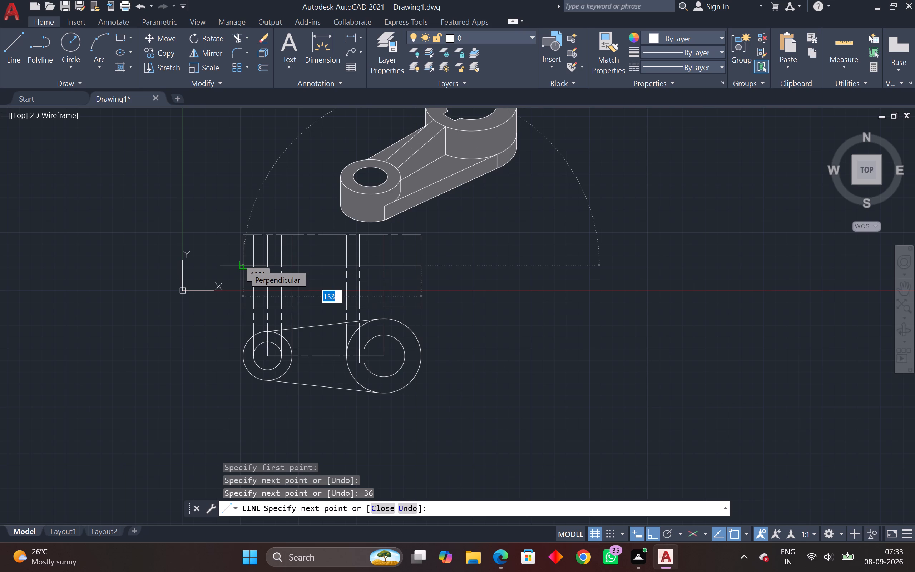
text(63)
key(period)
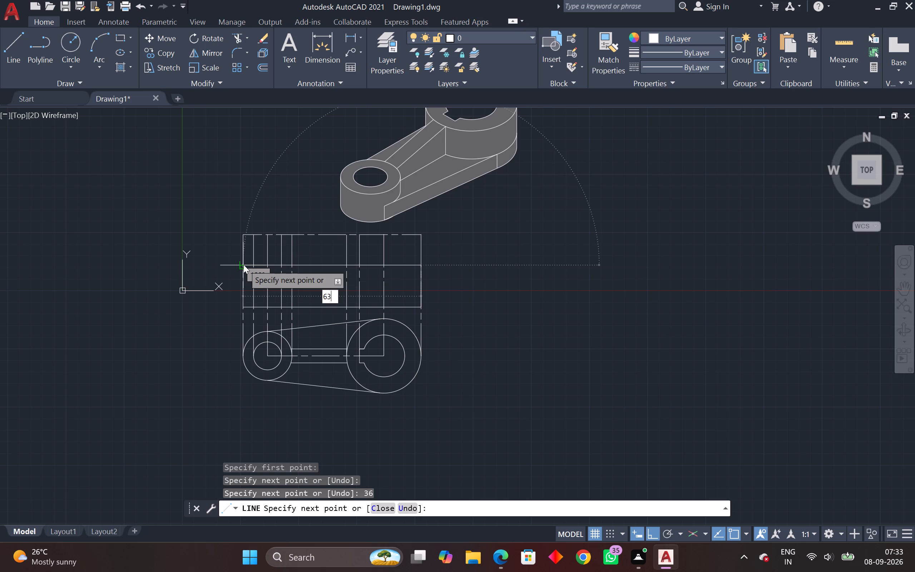
key(5)
key(Return)
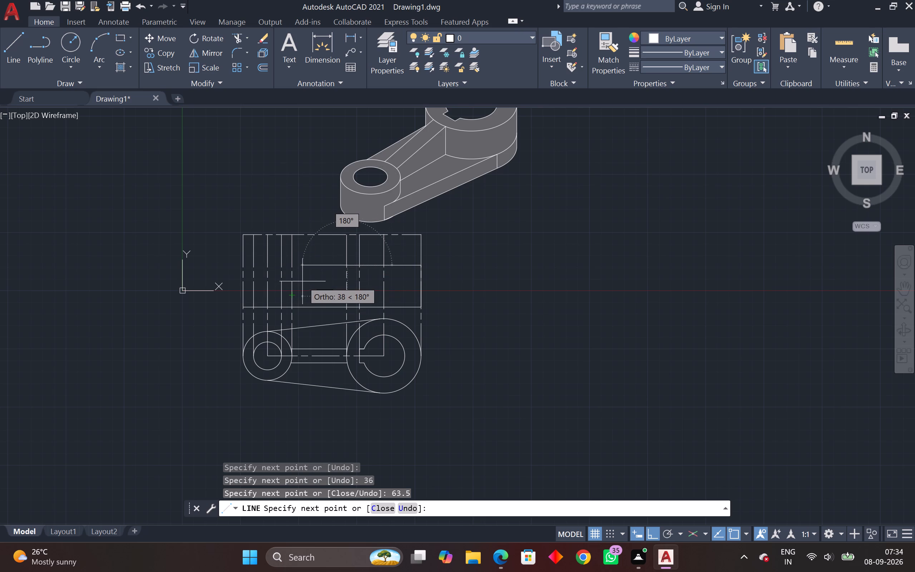
key(Escape)
From the base's left end, draw the small cylinder's edge 24 up, its top 42 rightward, and the rib's slope to the large cylinder's top-left corner.
text(L)
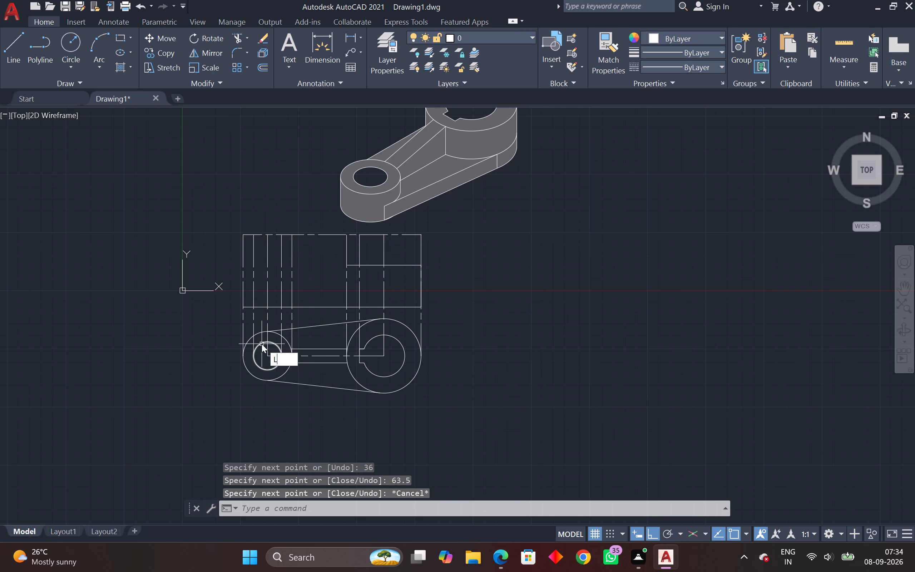
key(space)
click(242, 310)
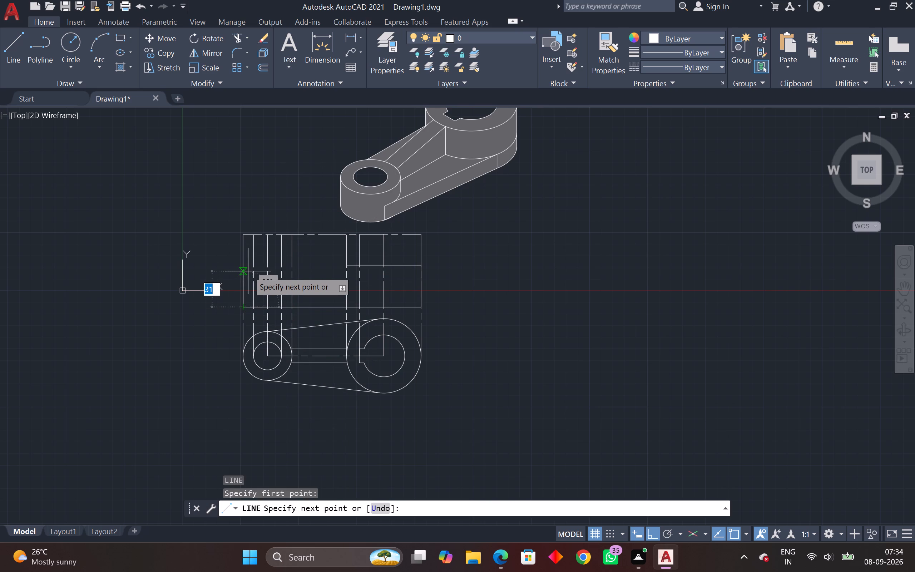
text(24)
key(Return)
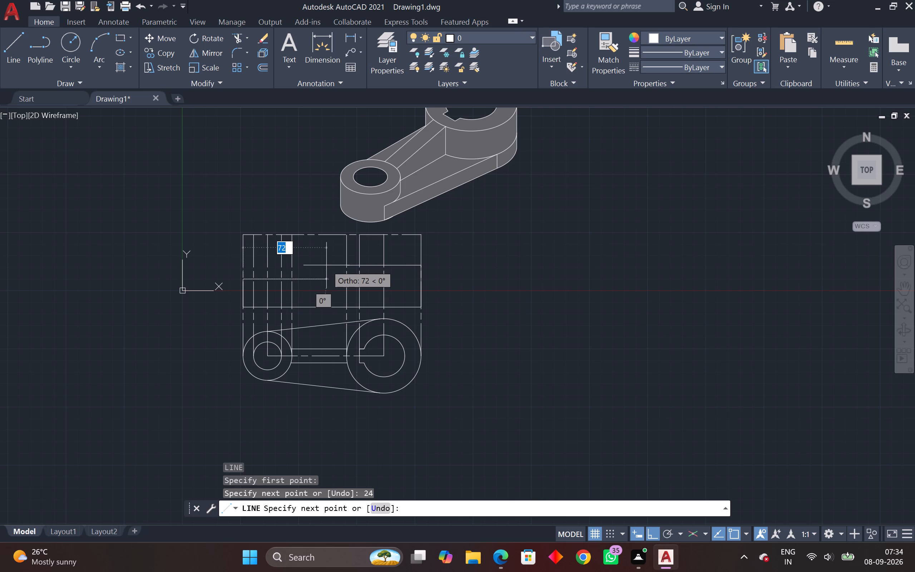
text(42)
key(Return)
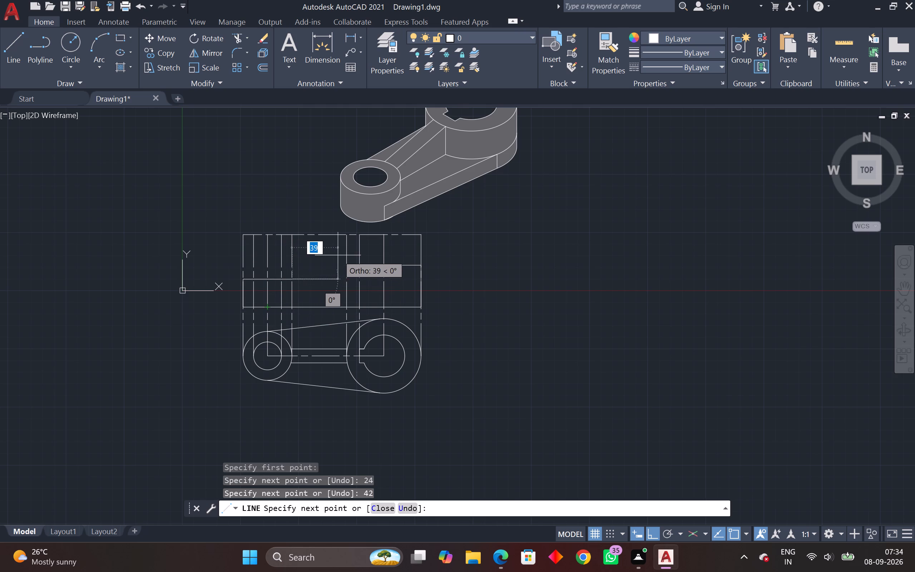
scroll(350, 262, up, 2)
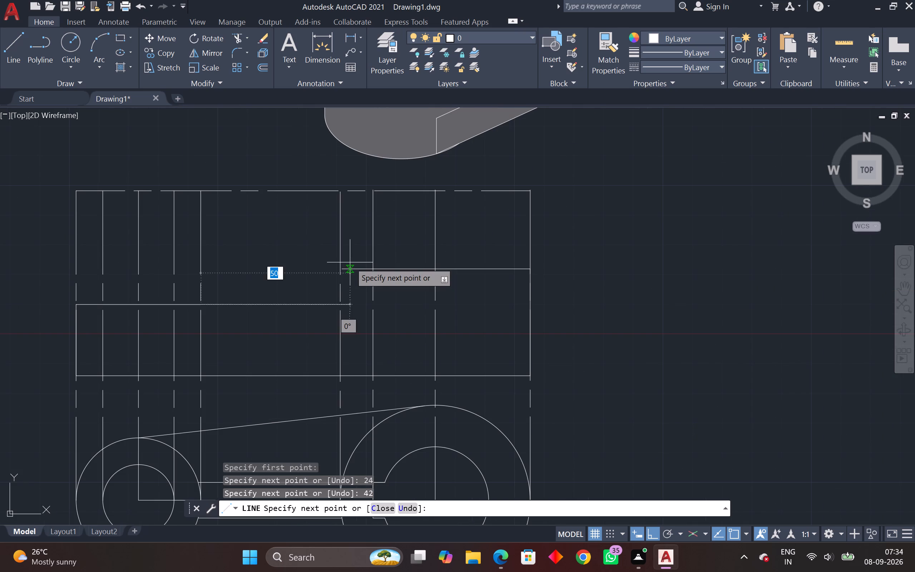
click(341, 267)
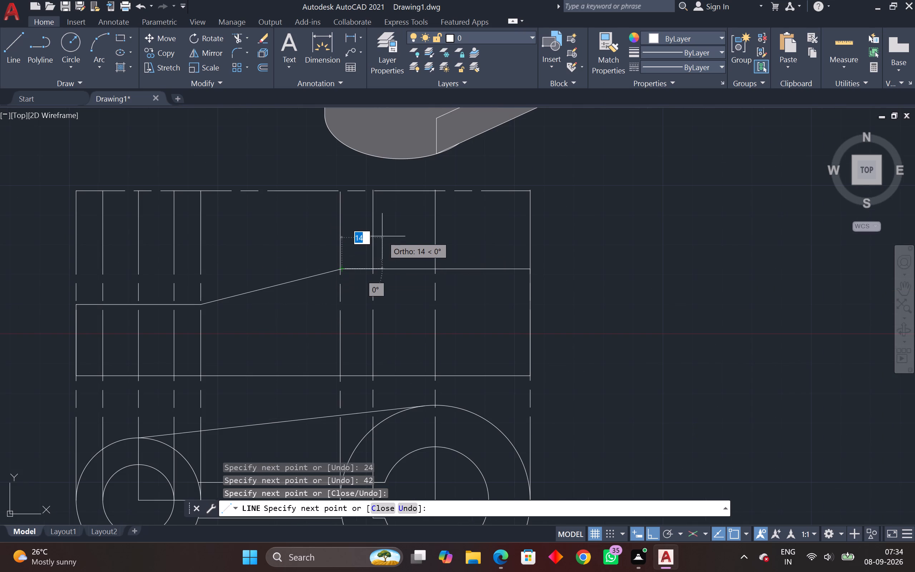
key(Escape)
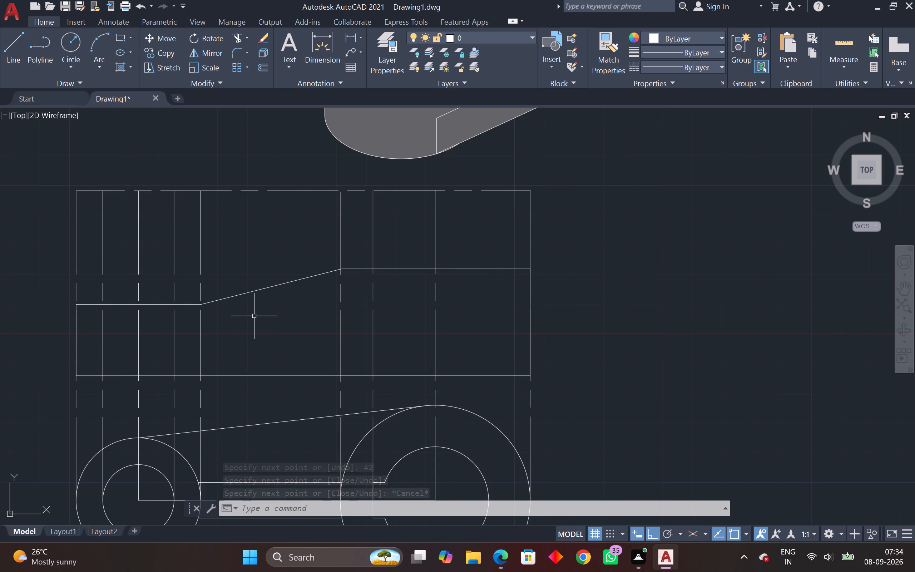
Draw lines from the large cylinder's top-left corner 24 down, about 47 left to the small cylinder, and up to its top-right corner.
middle_drag(254, 316, 315, 294)
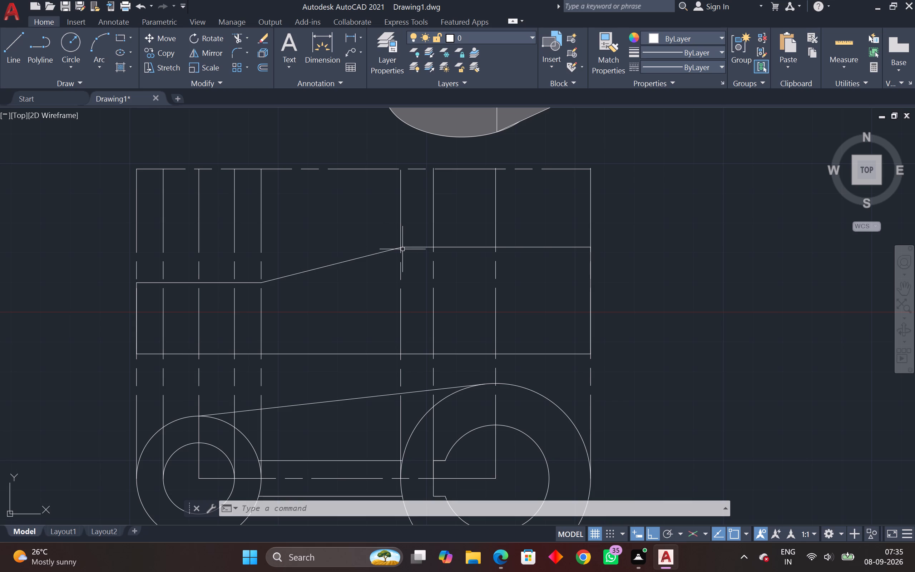
text(L)
key(space)
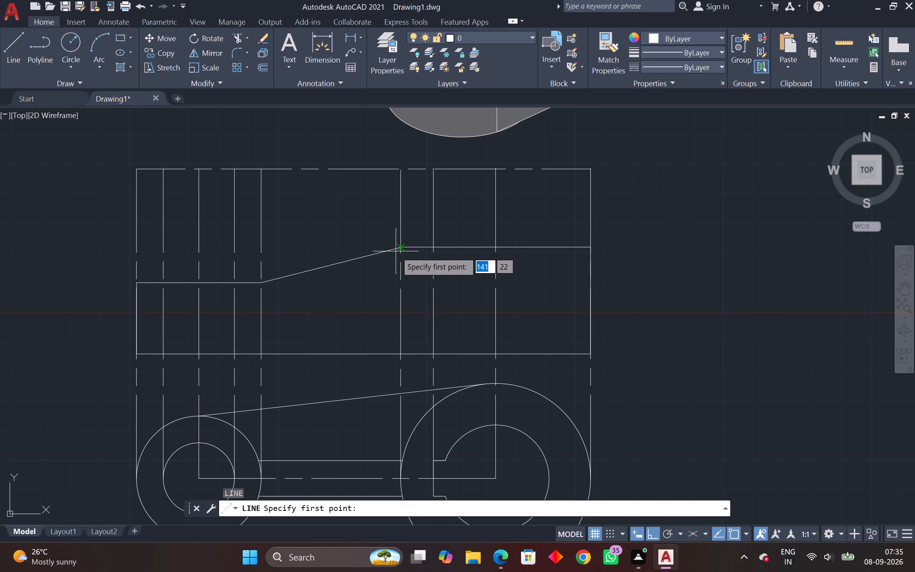
drag(401, 247, 401, 250)
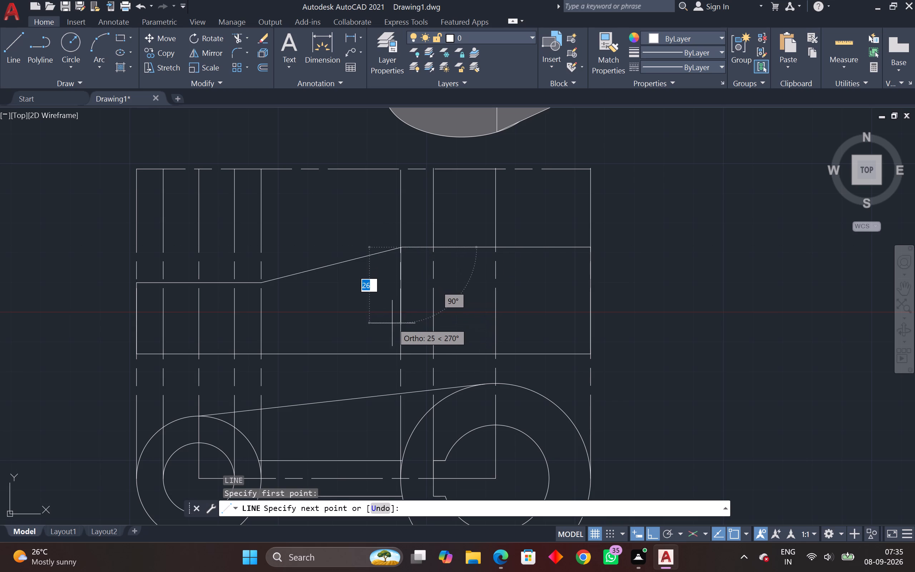
text(24)
key(Return)
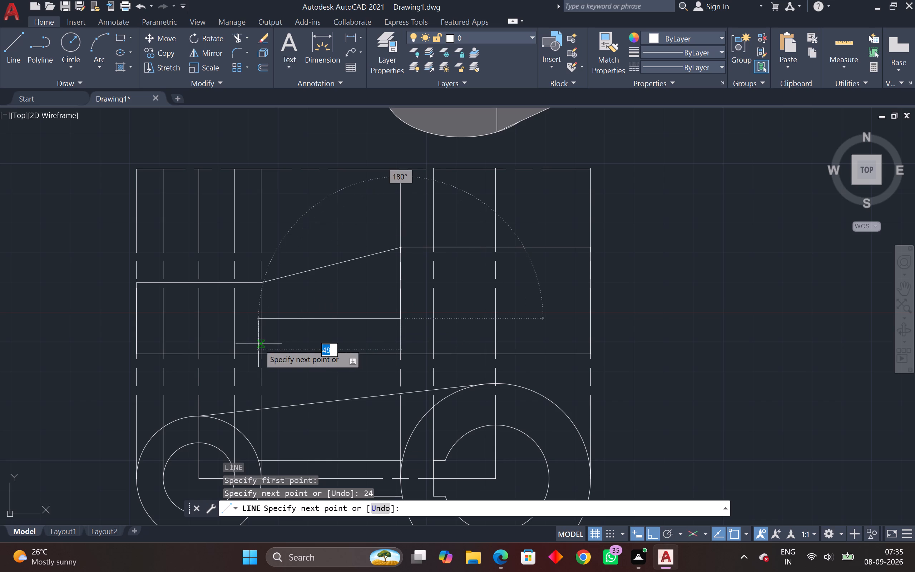
click(263, 316)
click(263, 285)
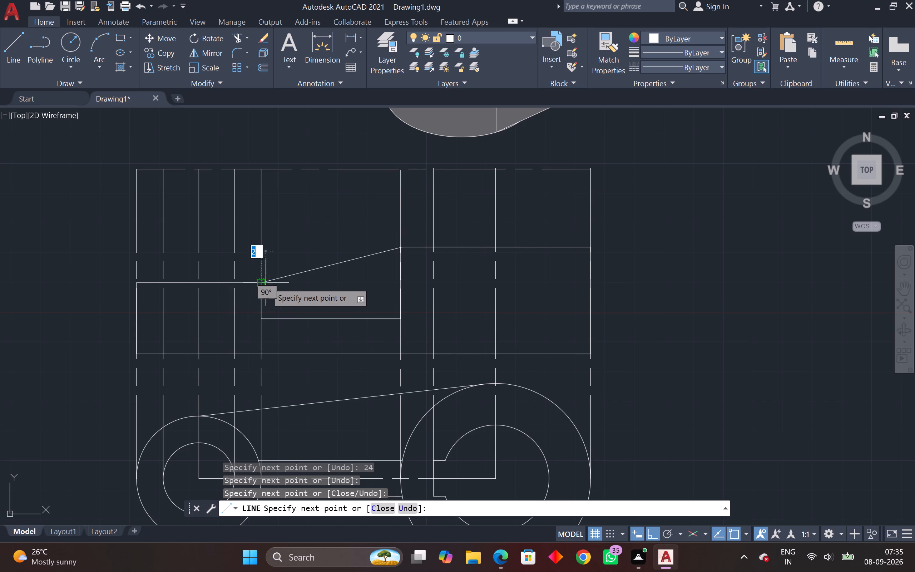
key(Escape)
key(Escape)
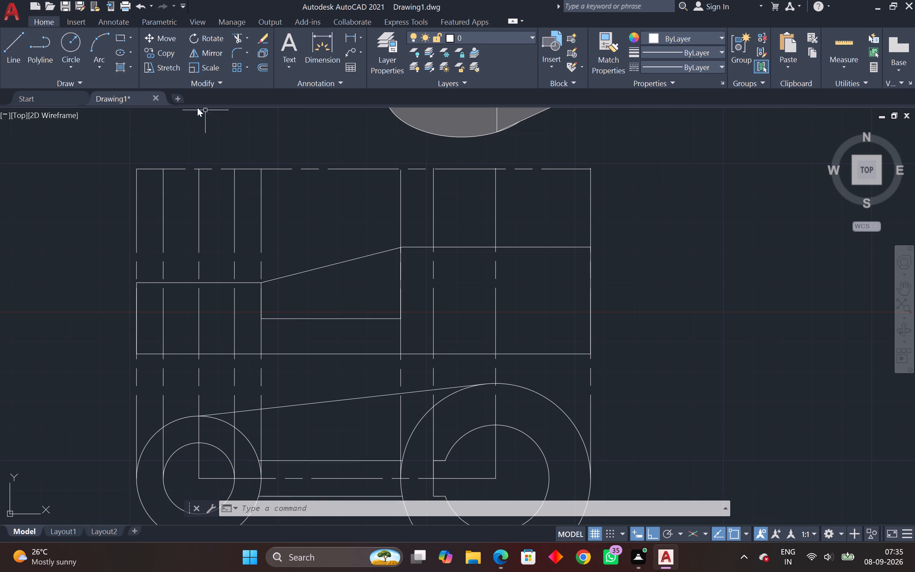
Hatch both walls of the small cylinder in the front view with the ANSI31 pattern in ByLayer colour.
click(129, 68)
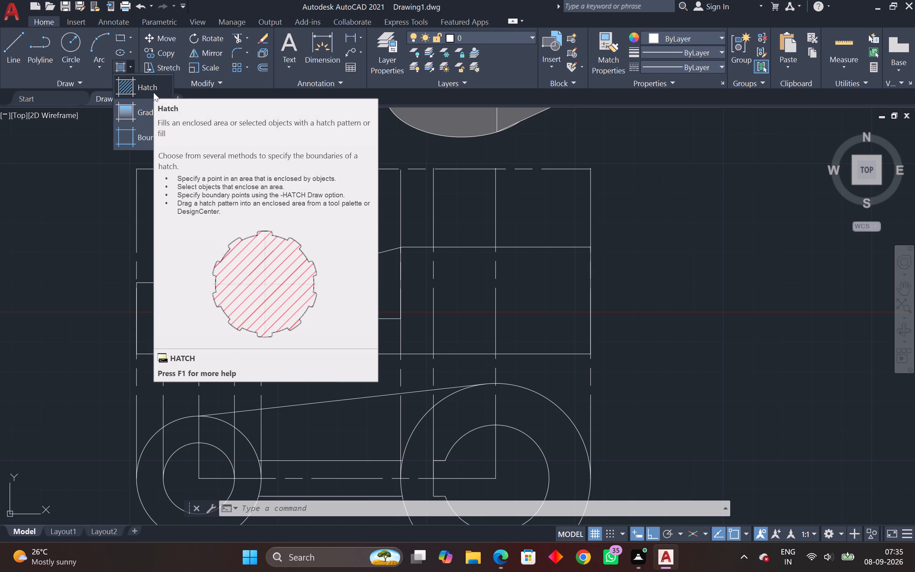
click(153, 92)
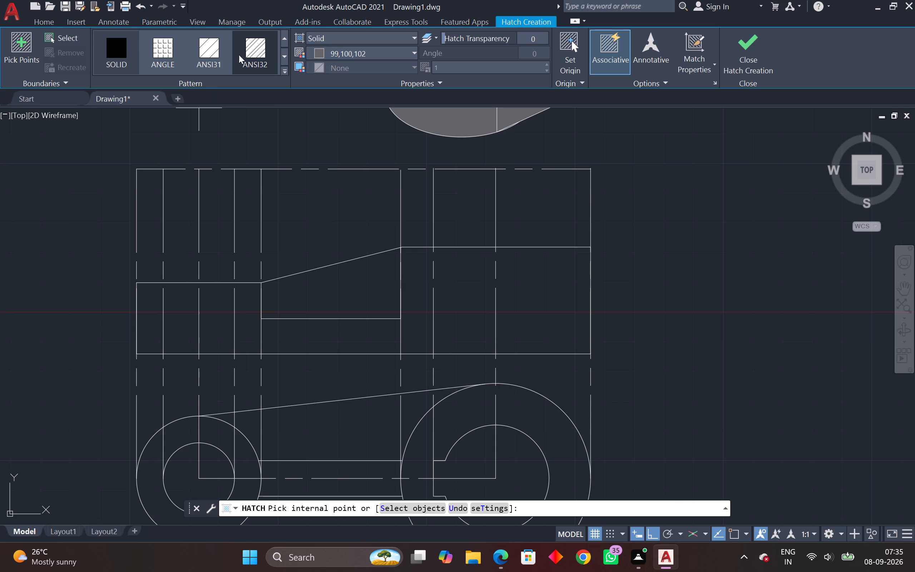
click(215, 54)
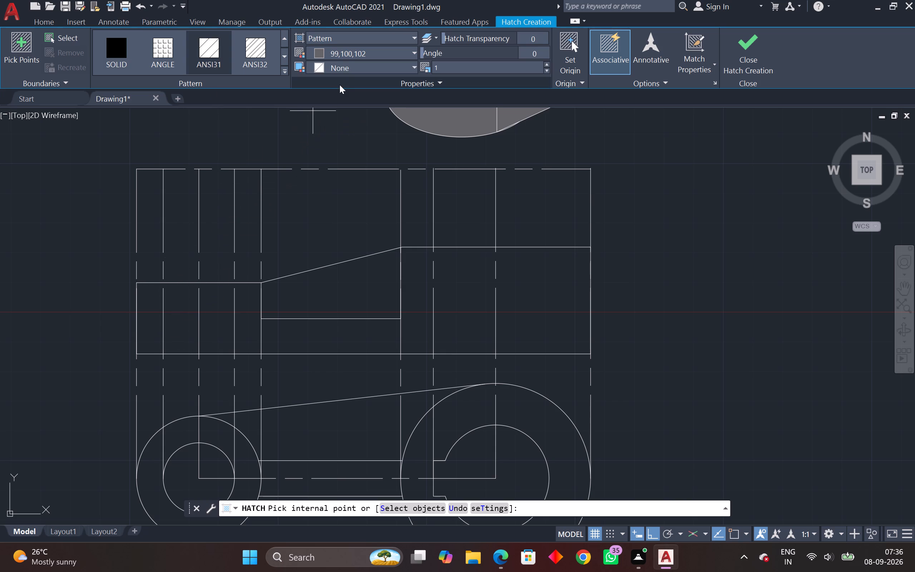
click(379, 51)
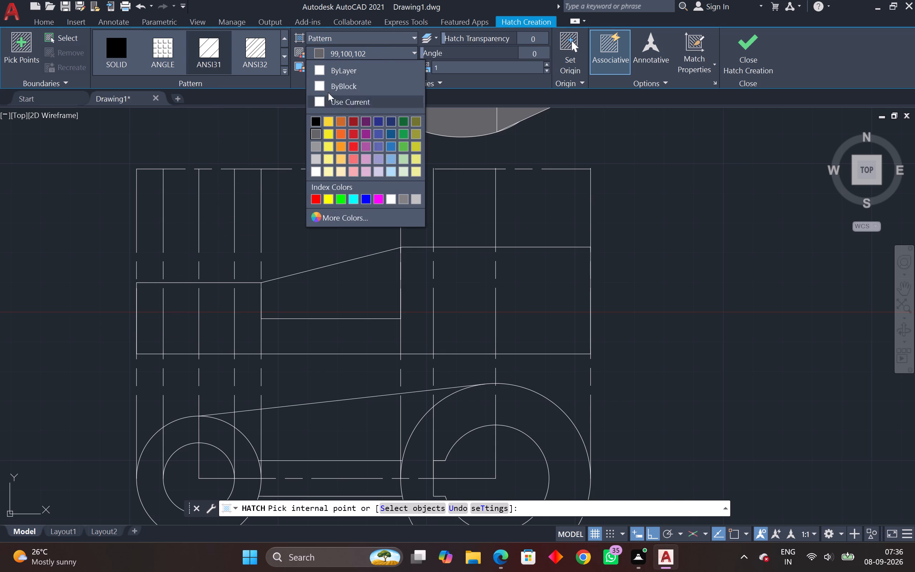
click(343, 72)
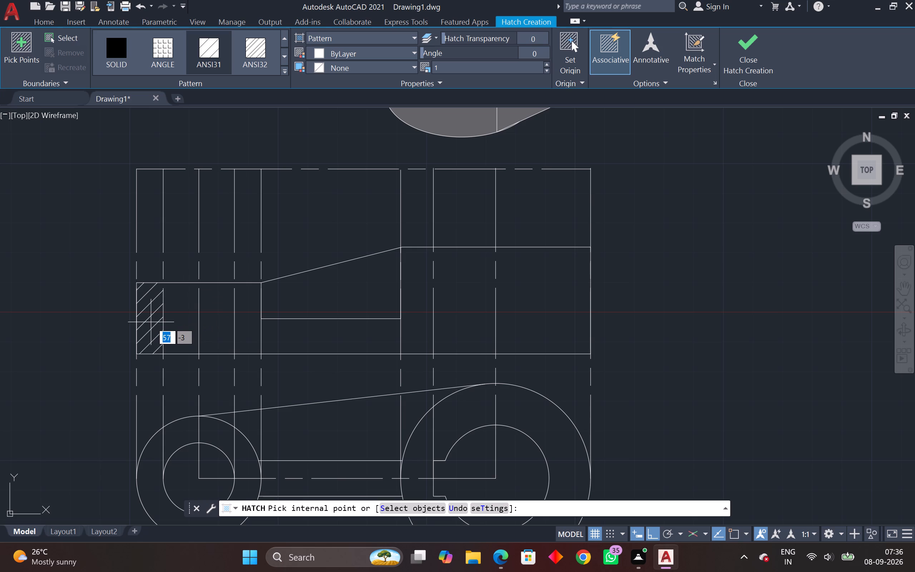
click(151, 322)
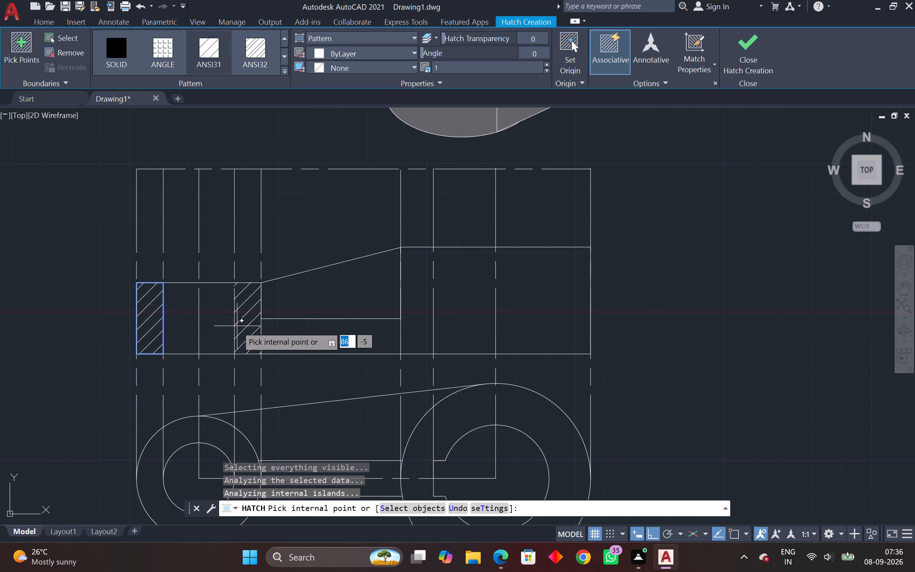
click(237, 326)
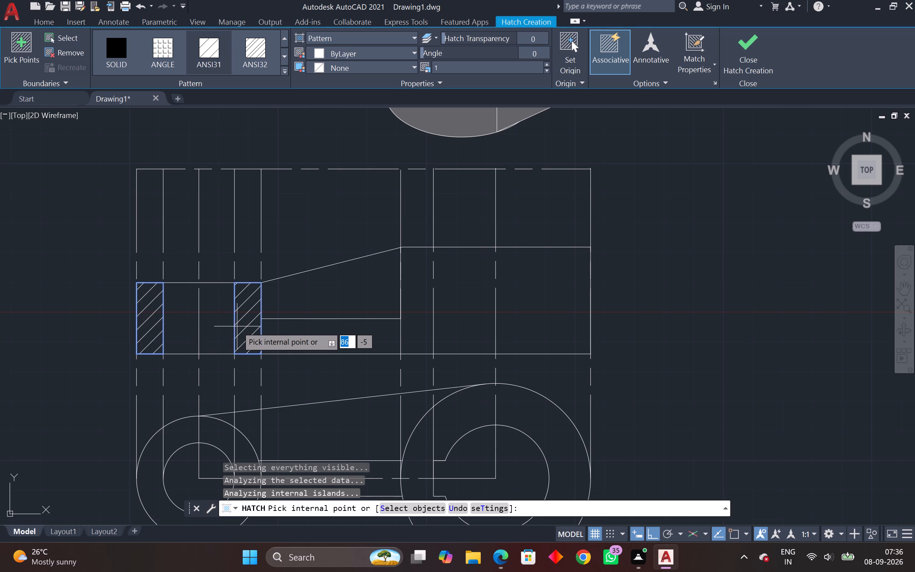
key(Escape)
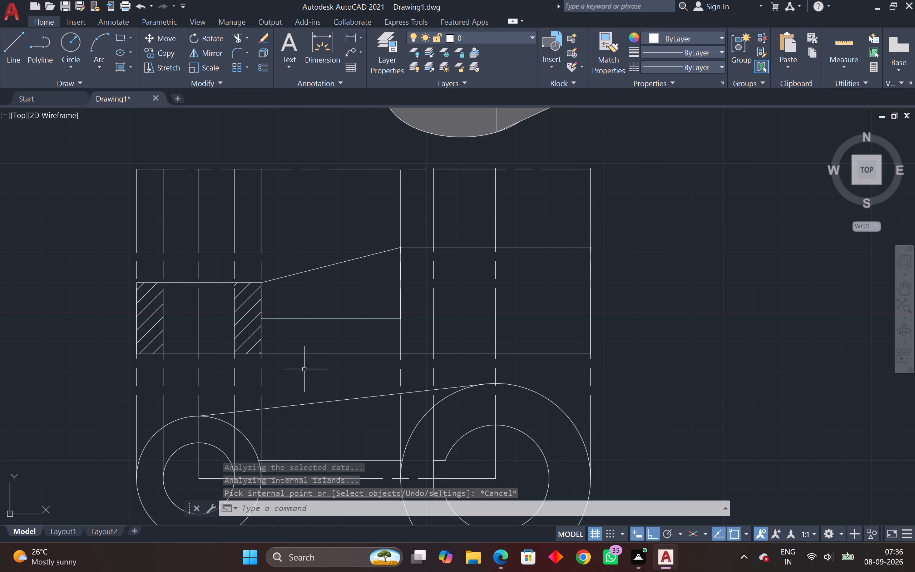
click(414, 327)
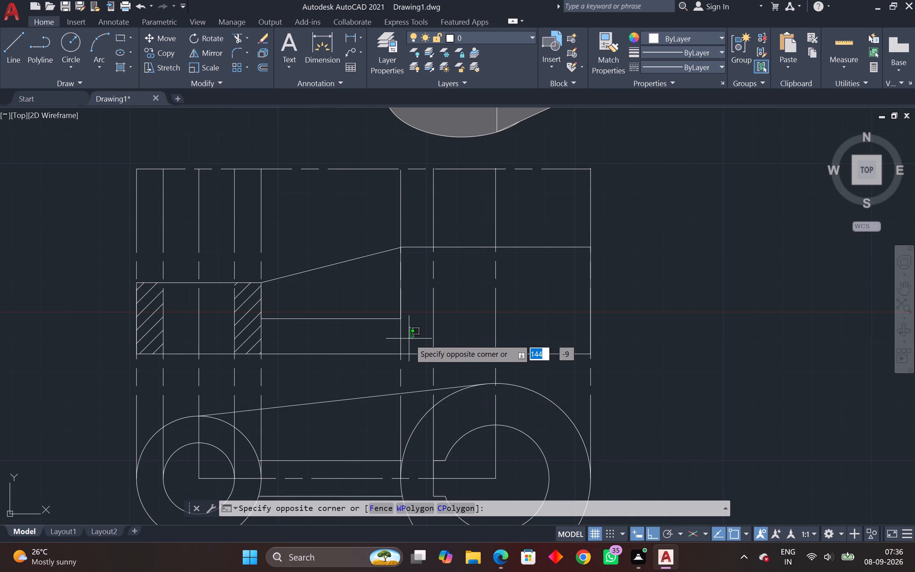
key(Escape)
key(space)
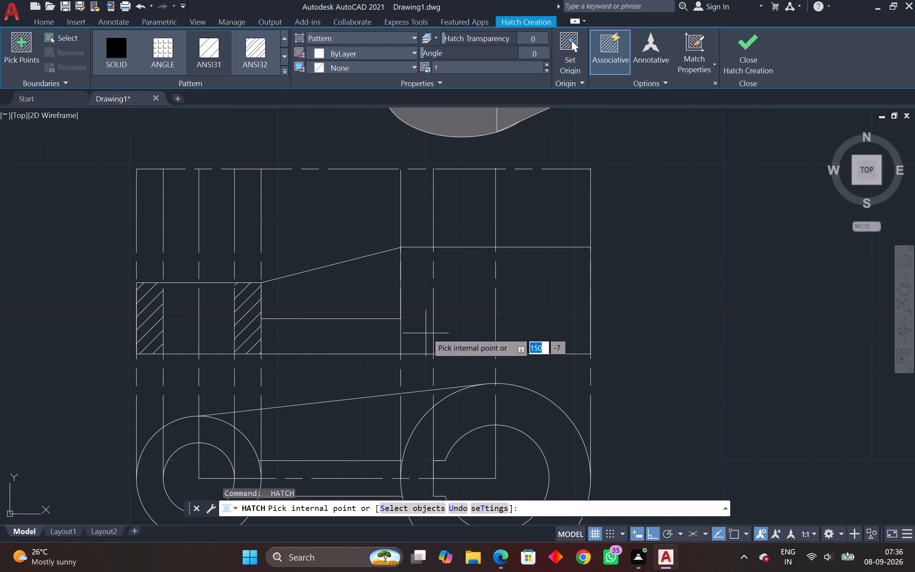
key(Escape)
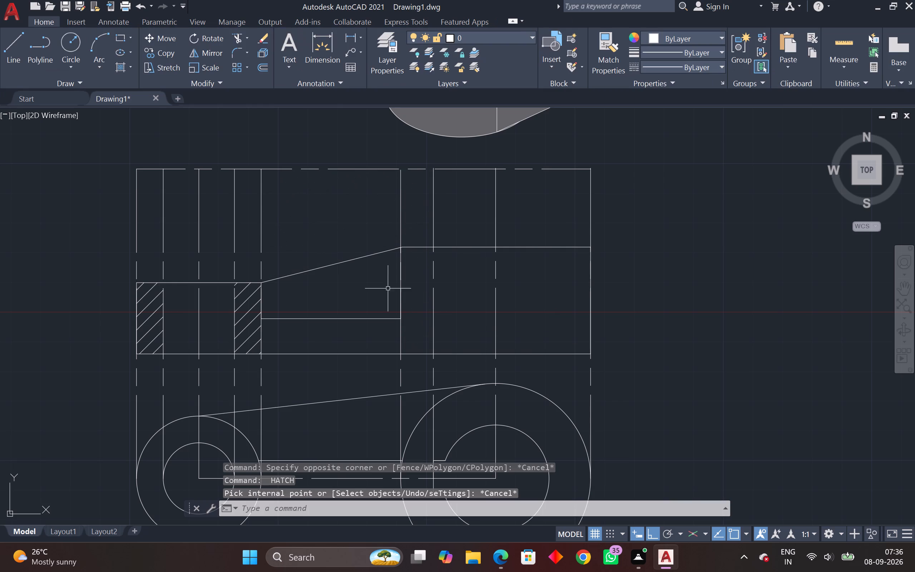
Hatch the large cylinder's wall nearest the rib in the front view with the ANSI31 pattern.
click(122, 67)
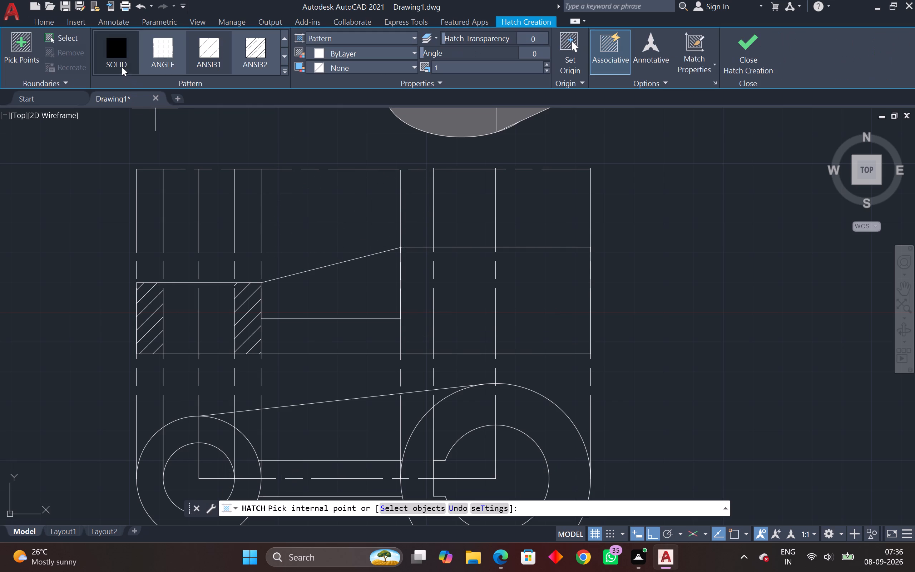
click(210, 50)
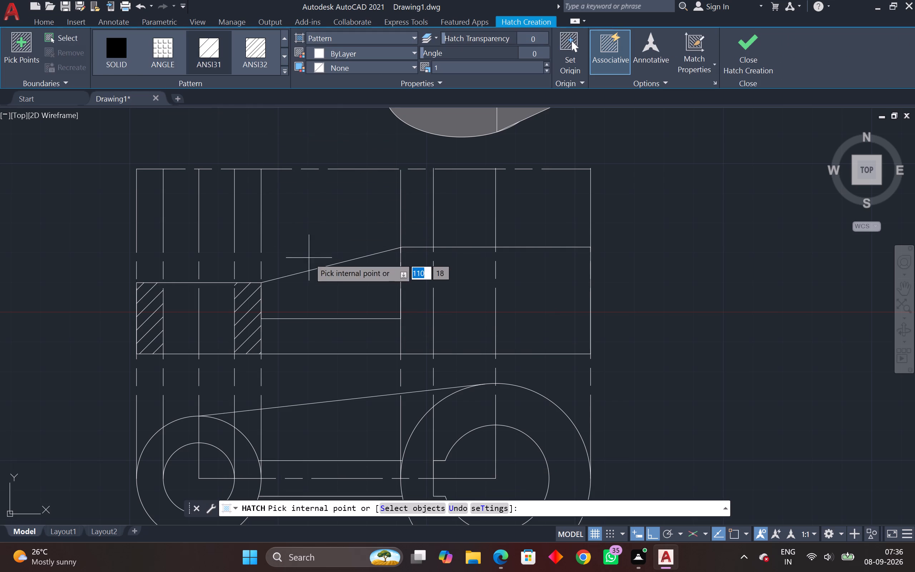
click(420, 306)
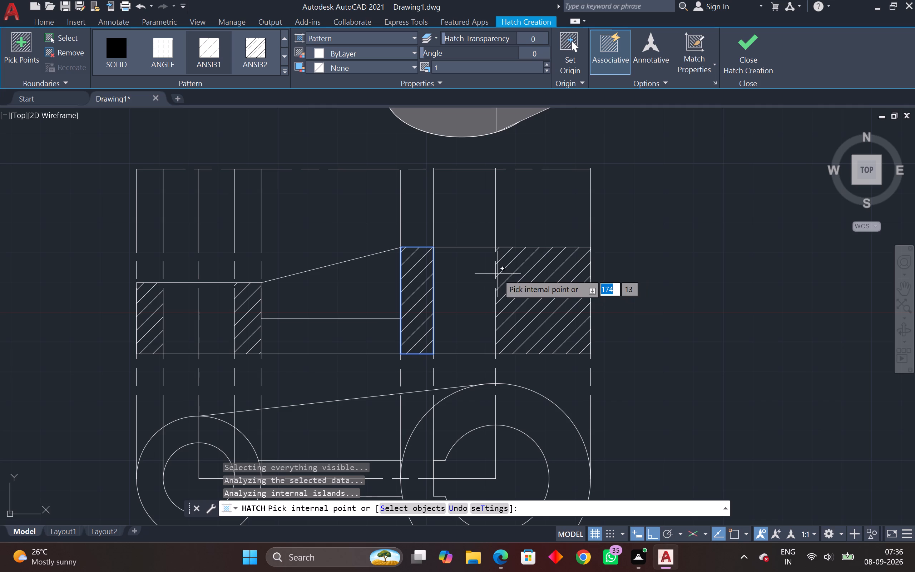
key(Escape)
key(Escape)
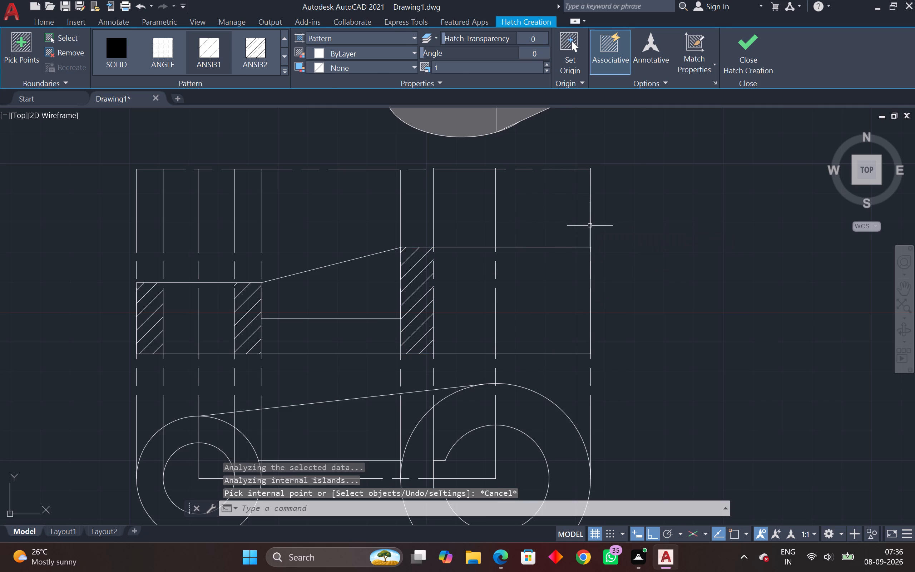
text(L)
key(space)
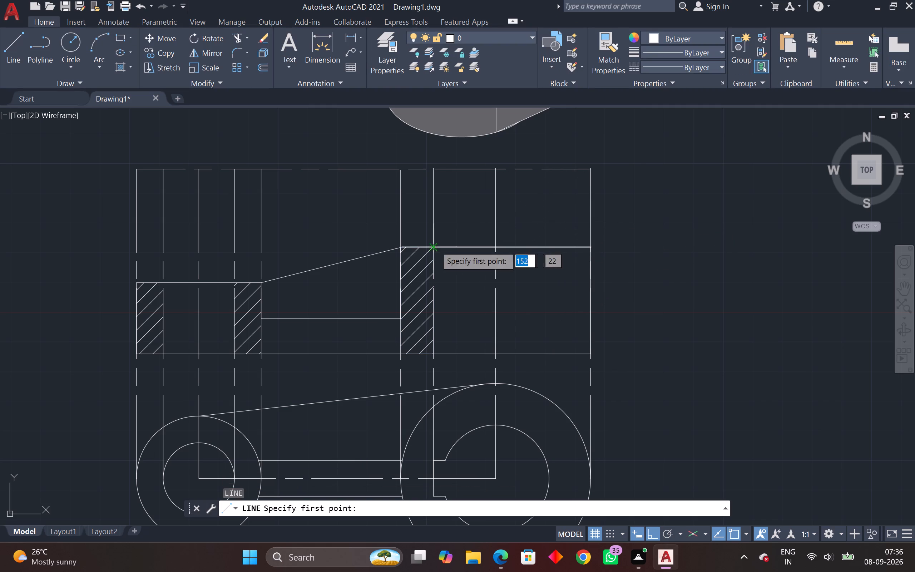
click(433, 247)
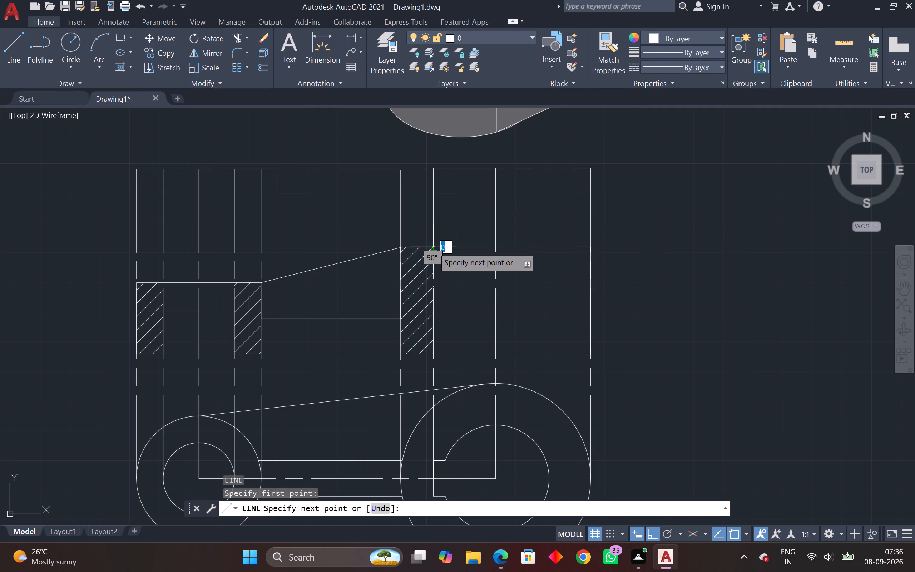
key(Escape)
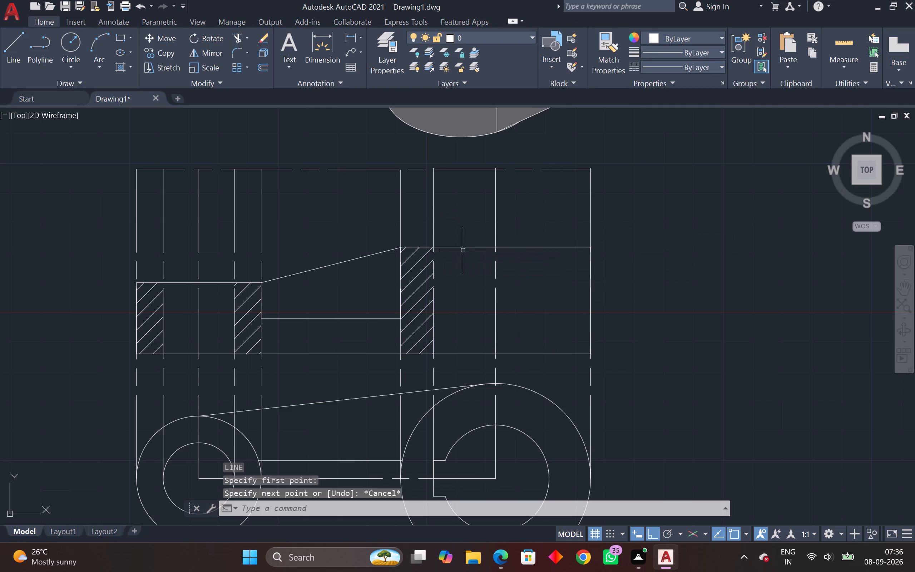
From the top of the large cylinder's hatched wall, draw a line 4 rightward along the top edge, continuing straight down to the base.
key(space)
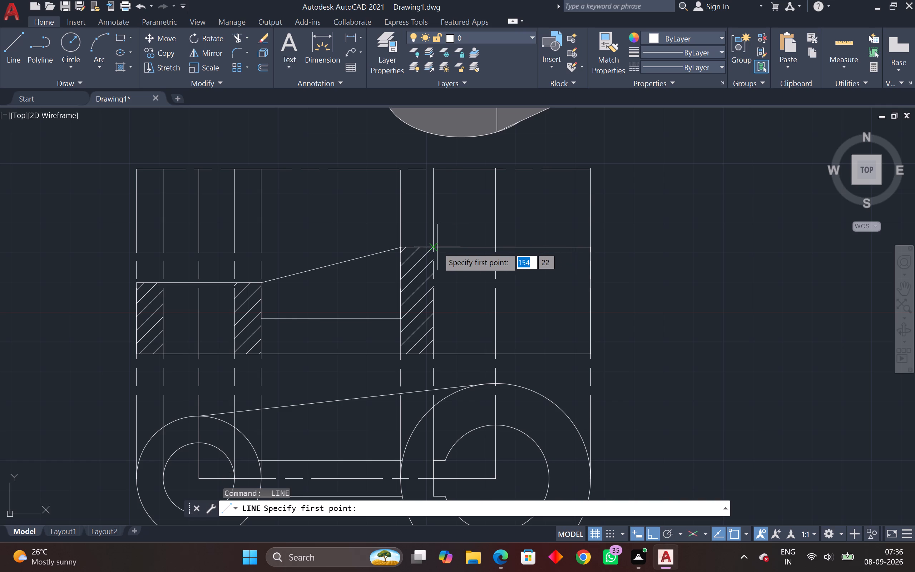
click(434, 246)
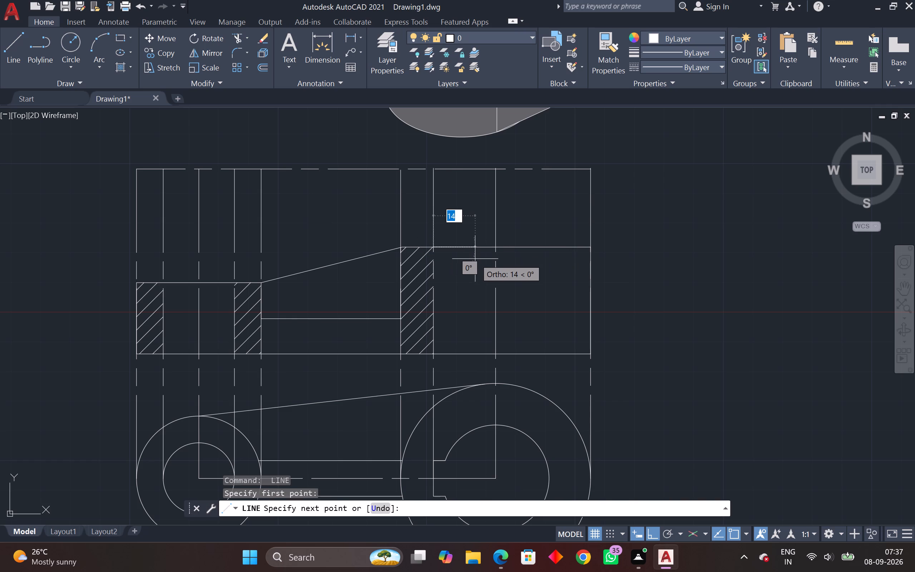
key(4)
key(Return)
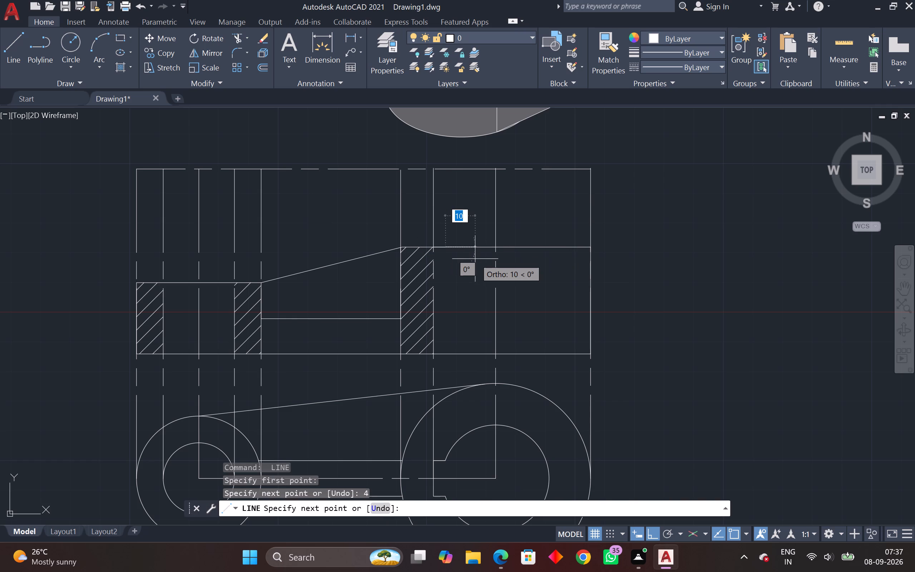
click(444, 357)
key(grave)
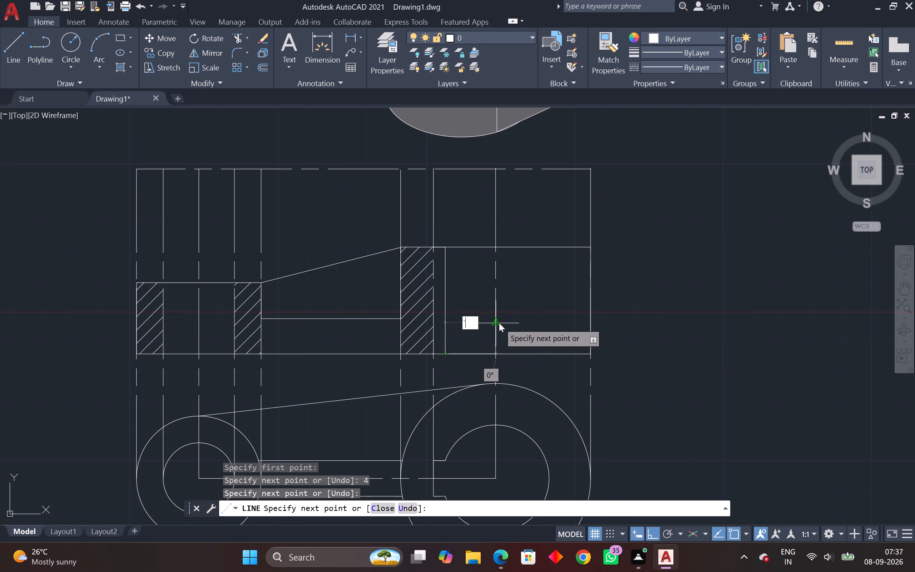
key(Escape)
key(Escape)
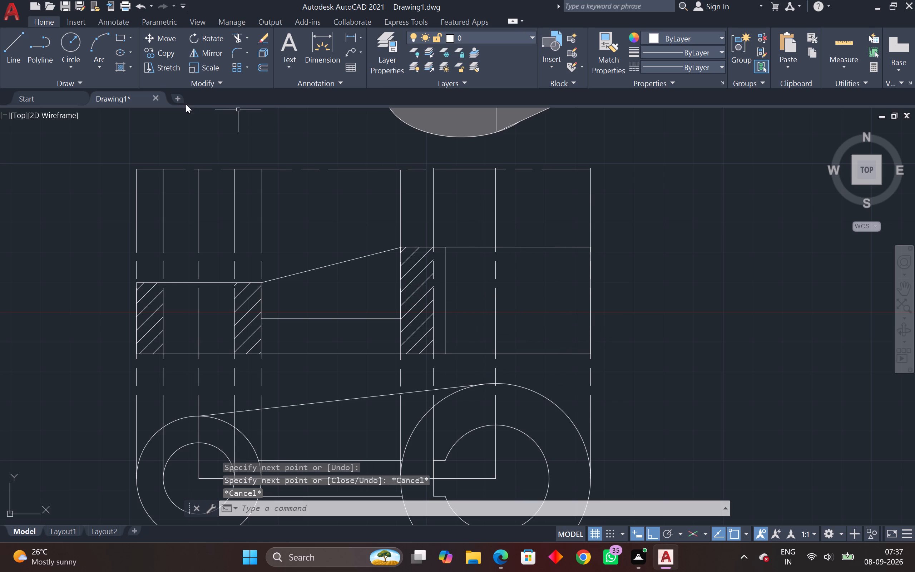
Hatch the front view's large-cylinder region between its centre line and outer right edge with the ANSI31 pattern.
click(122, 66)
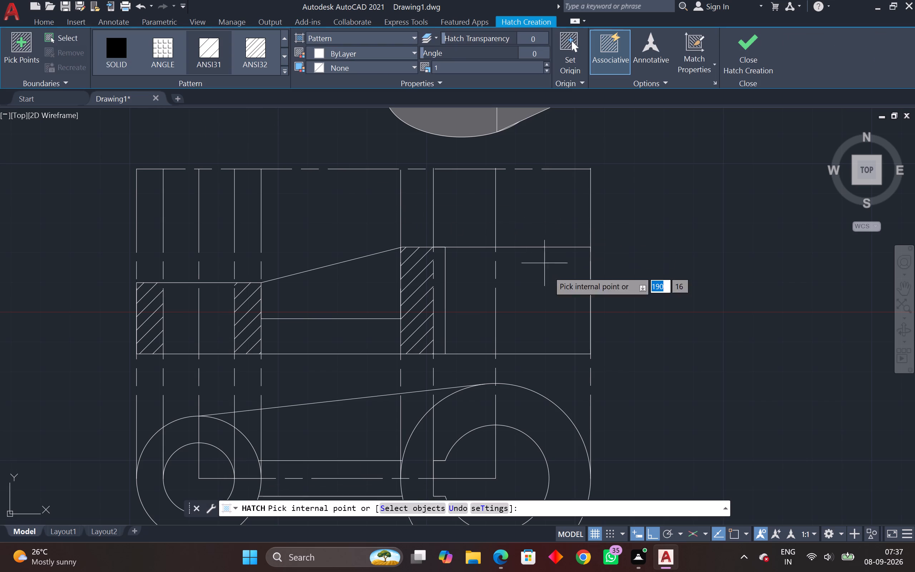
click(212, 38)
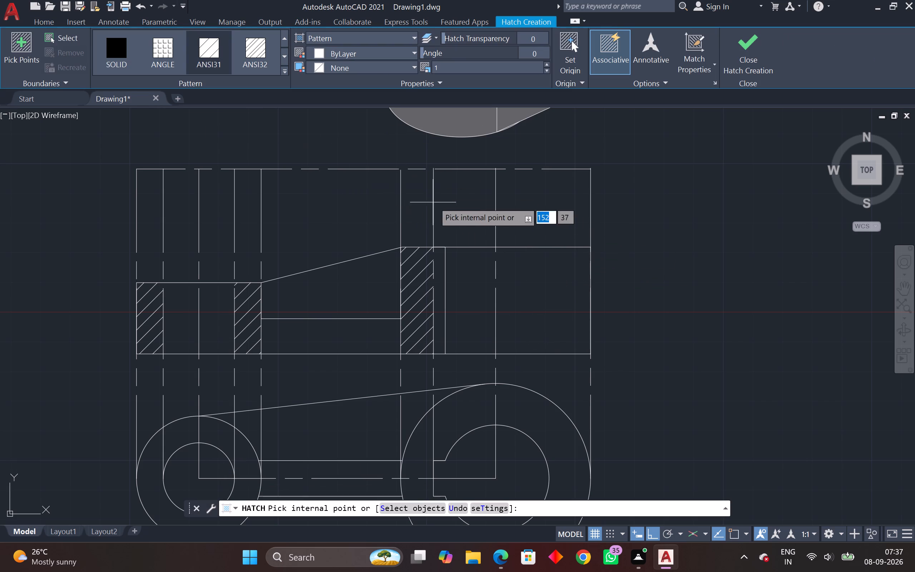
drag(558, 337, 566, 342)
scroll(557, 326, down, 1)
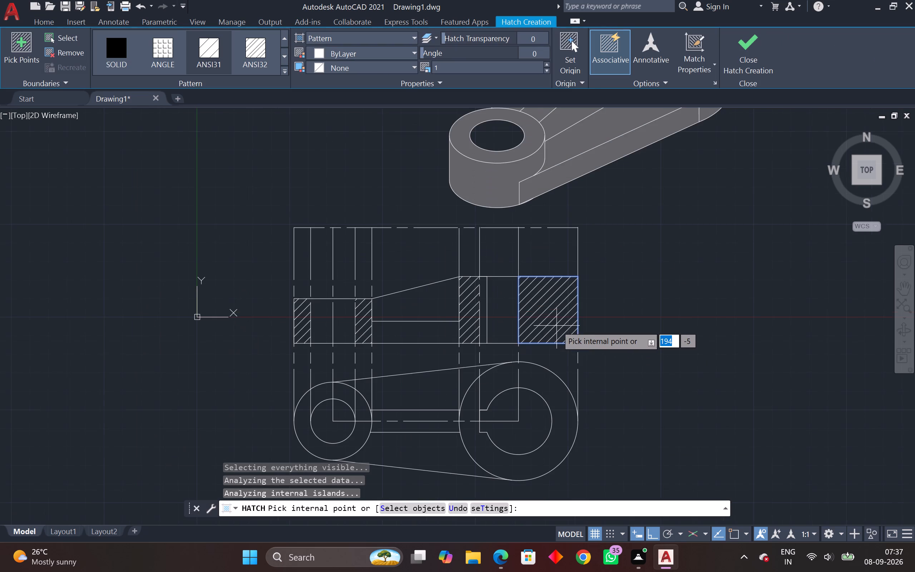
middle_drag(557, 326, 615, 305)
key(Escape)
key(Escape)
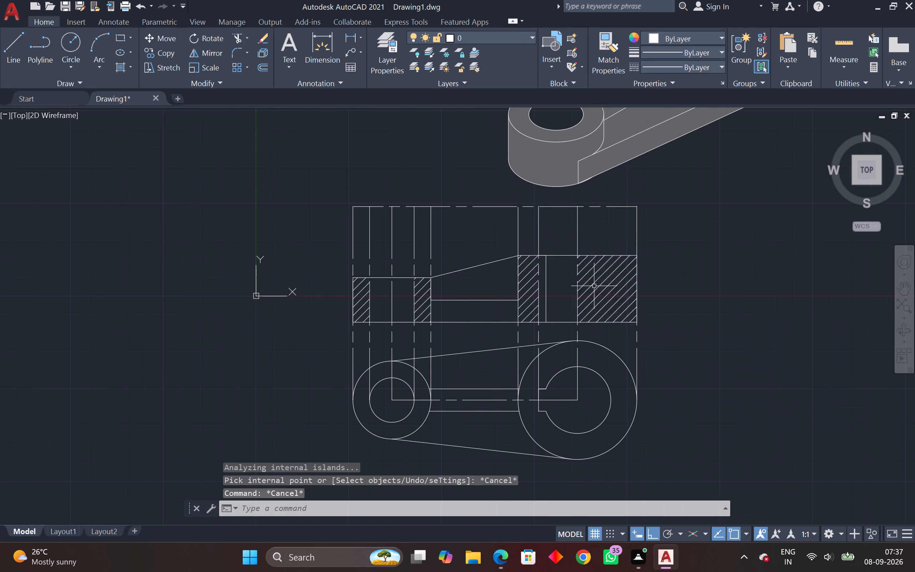
Trim away the vertical projection lines that extend above the front view's outline.
scroll(574, 283, up, 2)
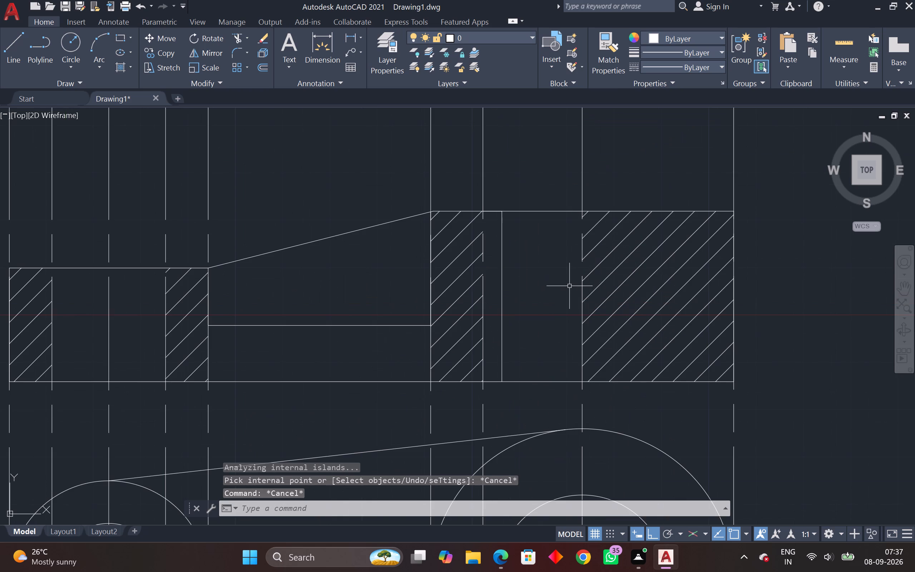
scroll(508, 273, down, 2)
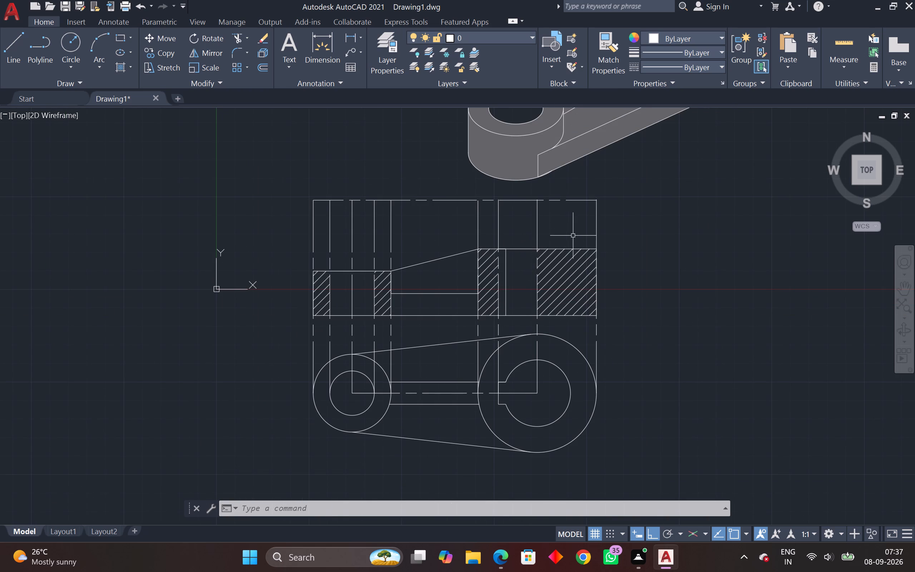
drag(601, 223, 570, 225)
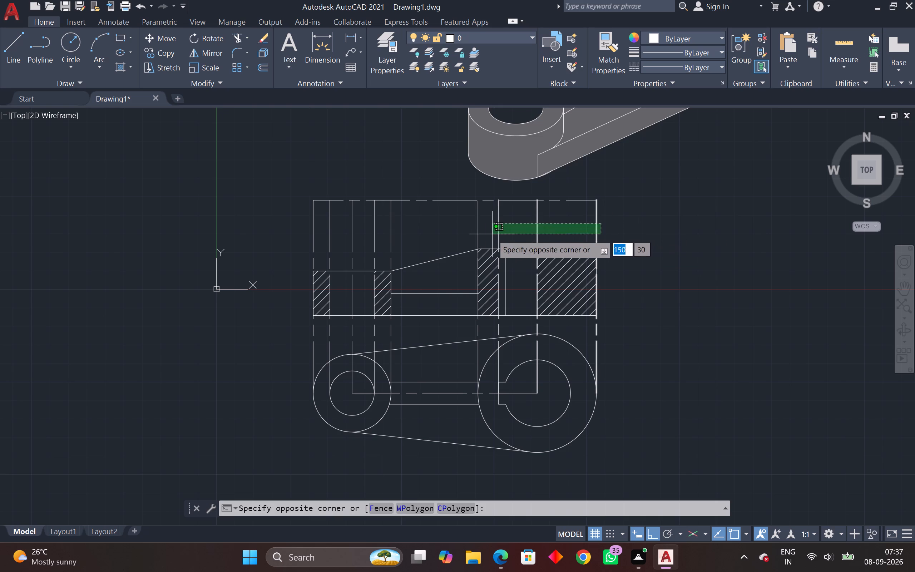
key(Escape)
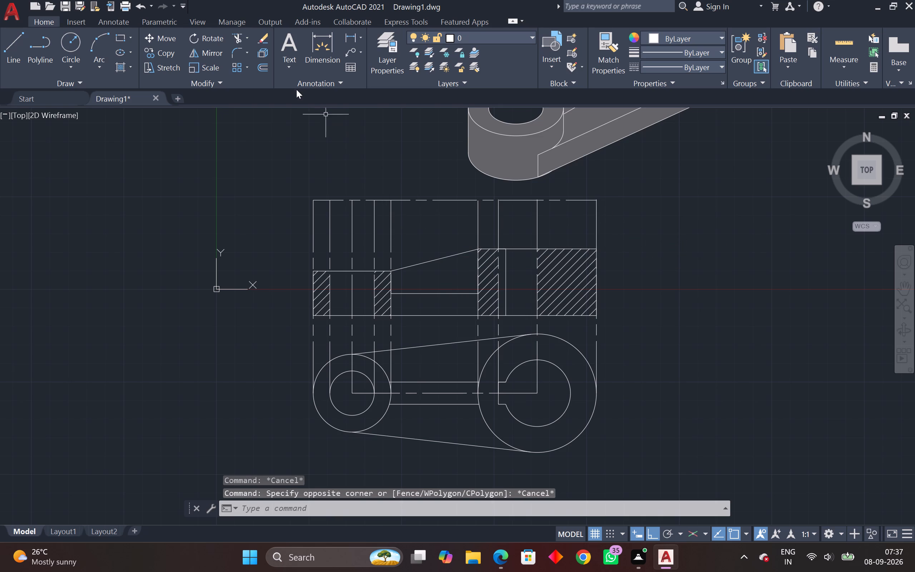
click(241, 42)
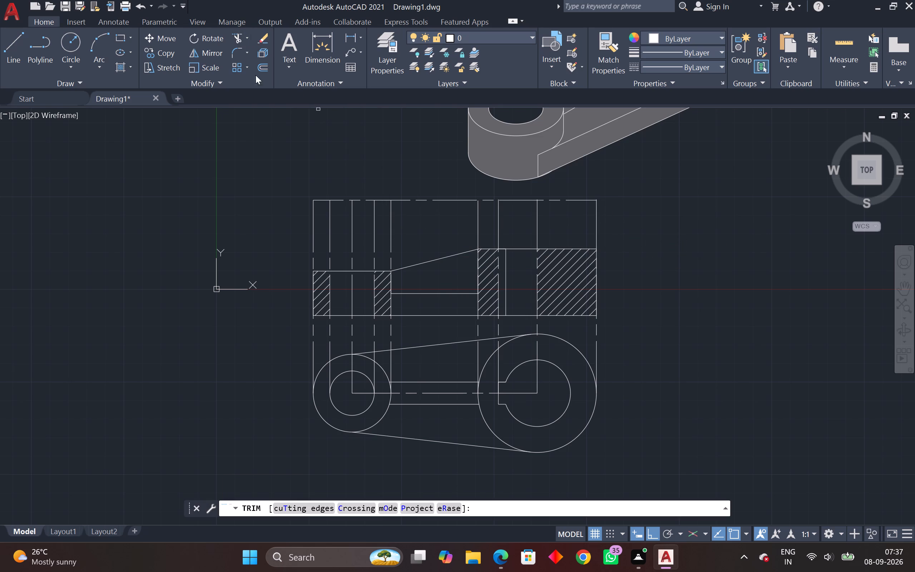
drag(253, 234, 515, 221)
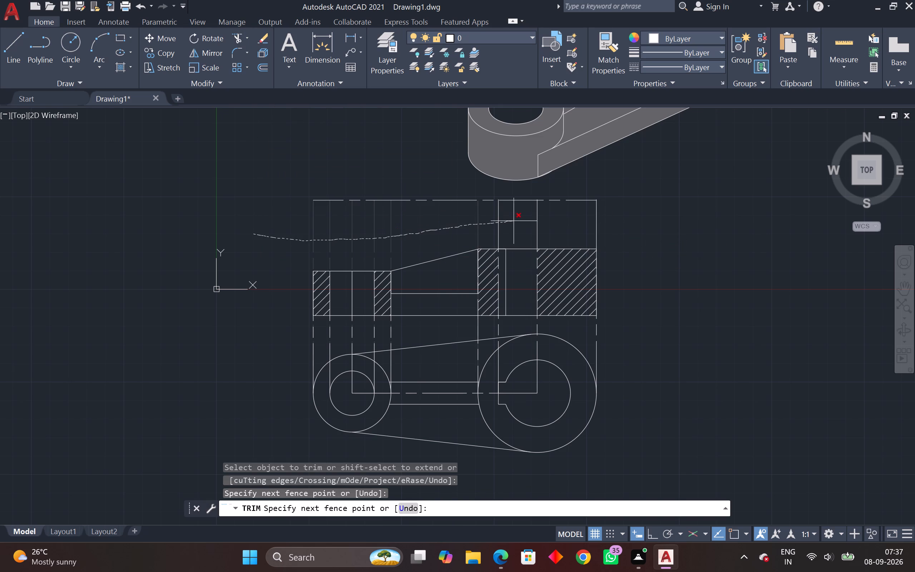
drag(515, 221, 618, 217)
Trim away the horizontal construction line above the front view and delete its leftover fragment.
click(581, 201)
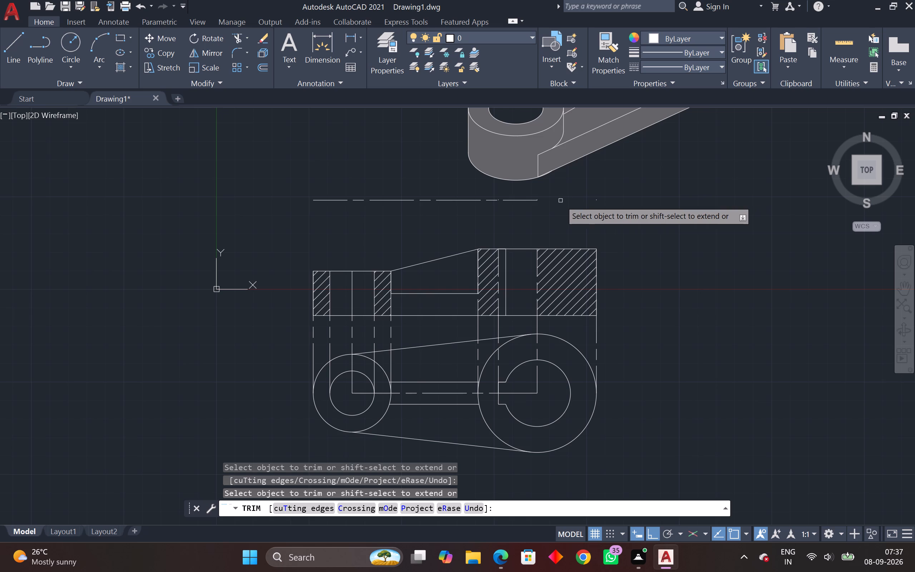
click(529, 201)
drag(463, 189, 442, 193)
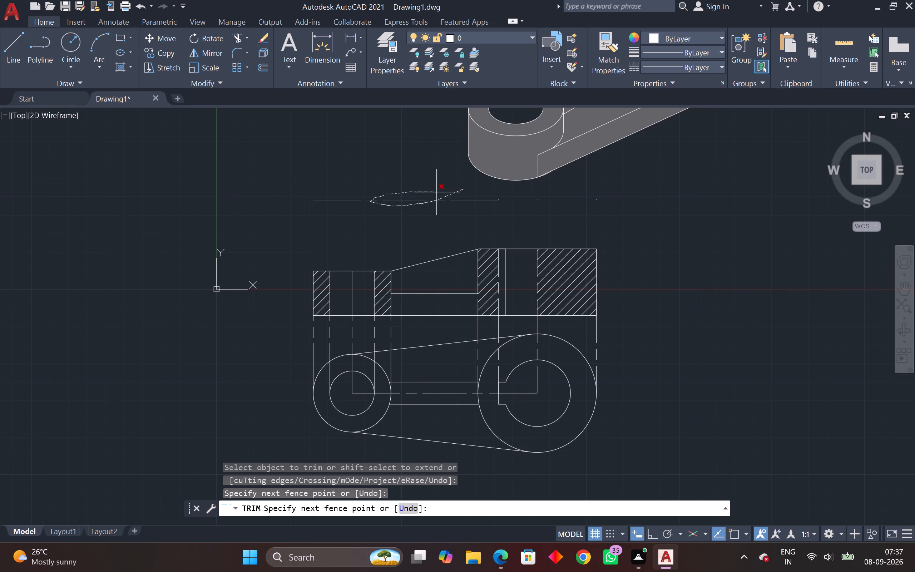
drag(442, 193, 518, 199)
drag(518, 199, 568, 203)
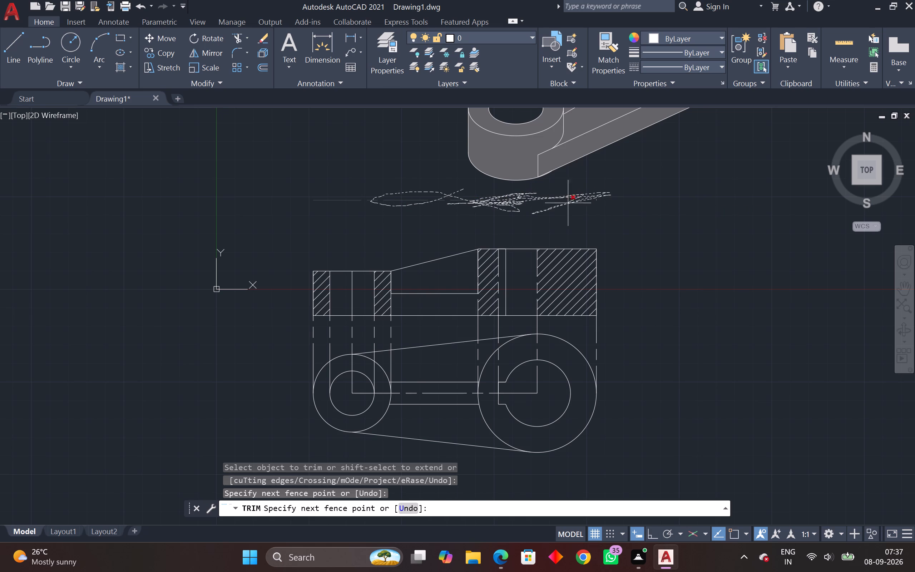
drag(568, 203, 505, 205)
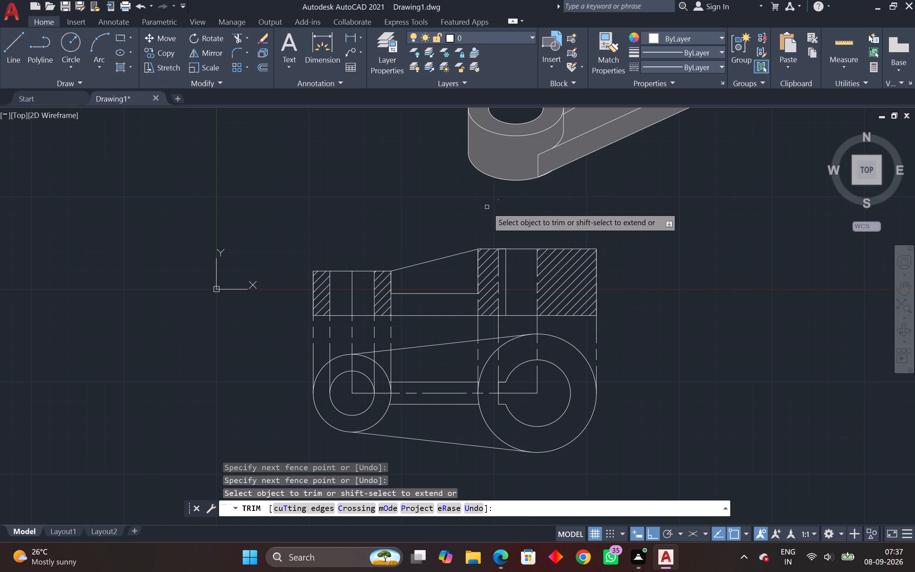
drag(510, 208, 504, 203)
click(495, 197)
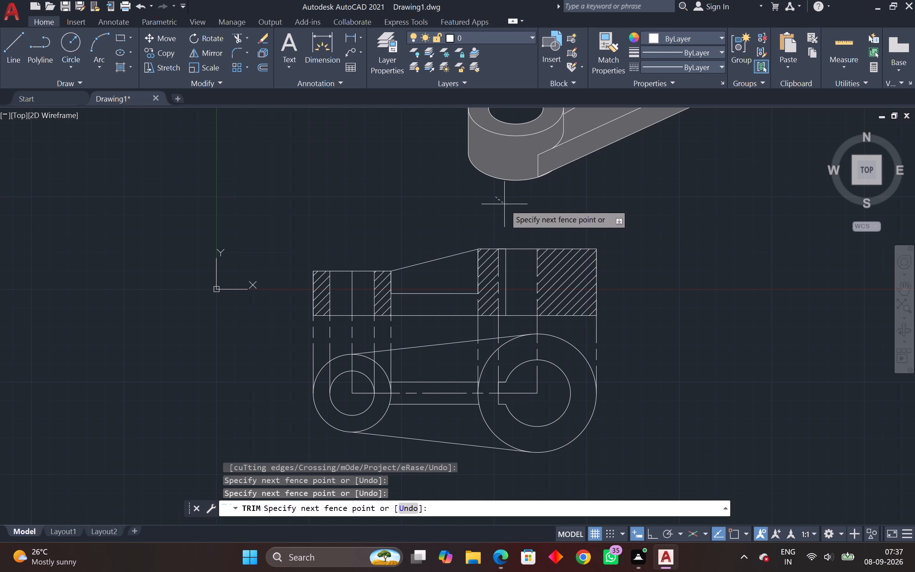
click(504, 204)
drag(508, 198, 505, 201)
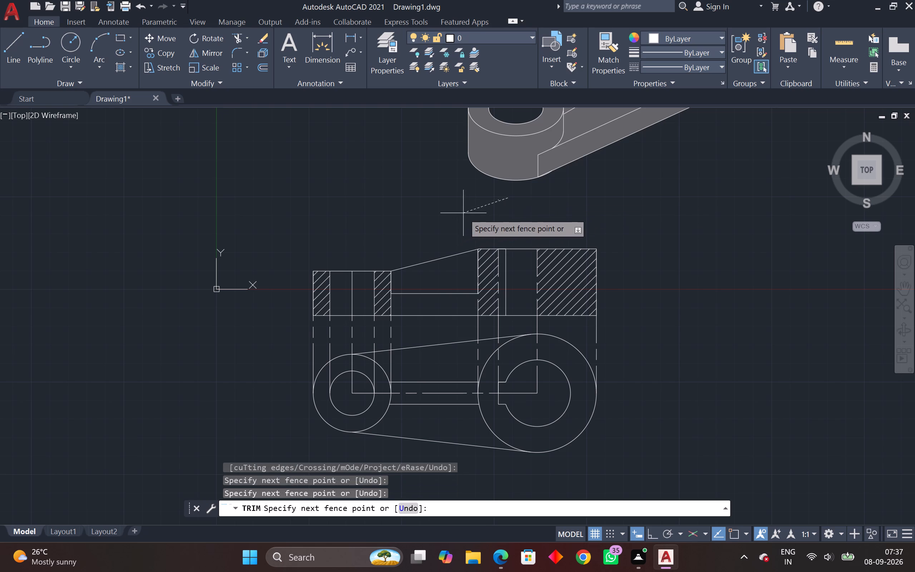
click(463, 213)
key(Escape)
click(501, 194)
click(486, 208)
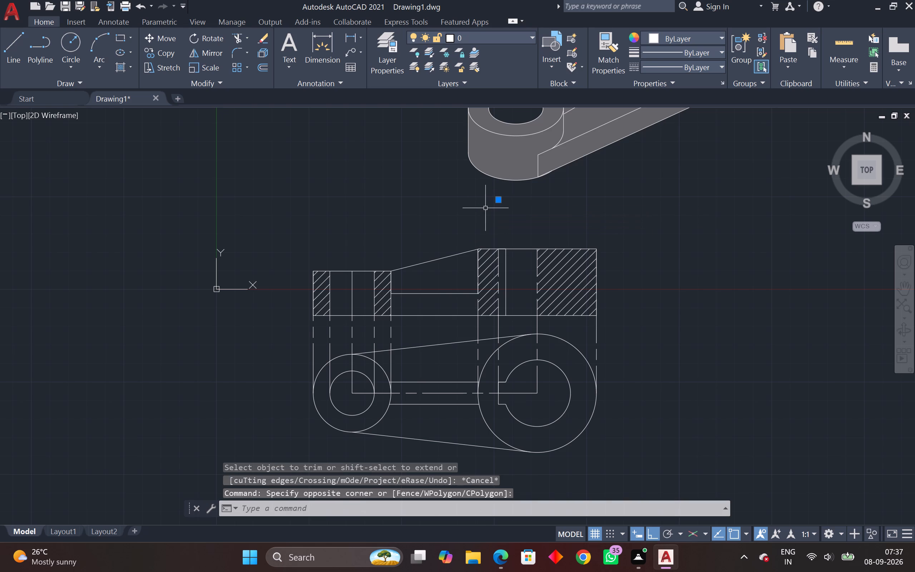
key(Delete)
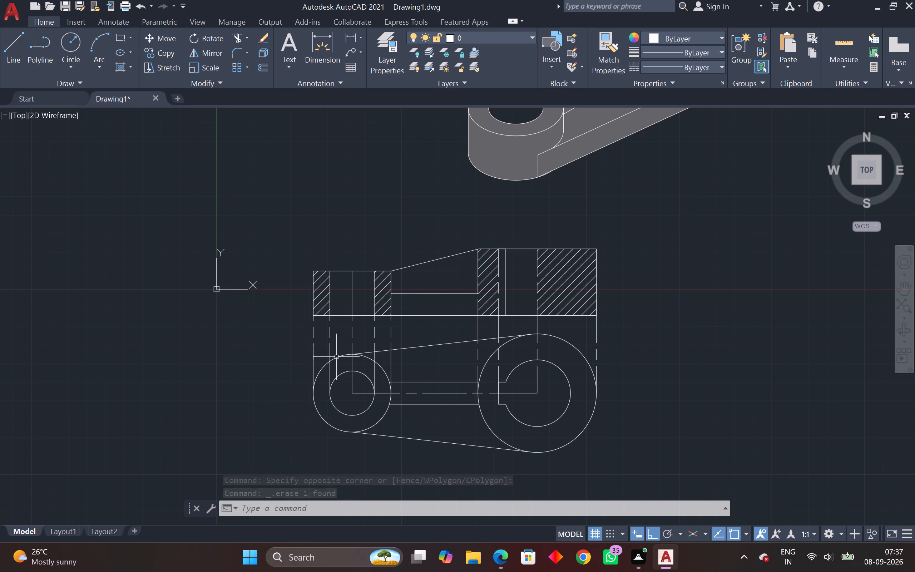
Trim the vertical projection lines in the gap between the front view's base and the top view.
click(234, 39)
drag(296, 340, 379, 338)
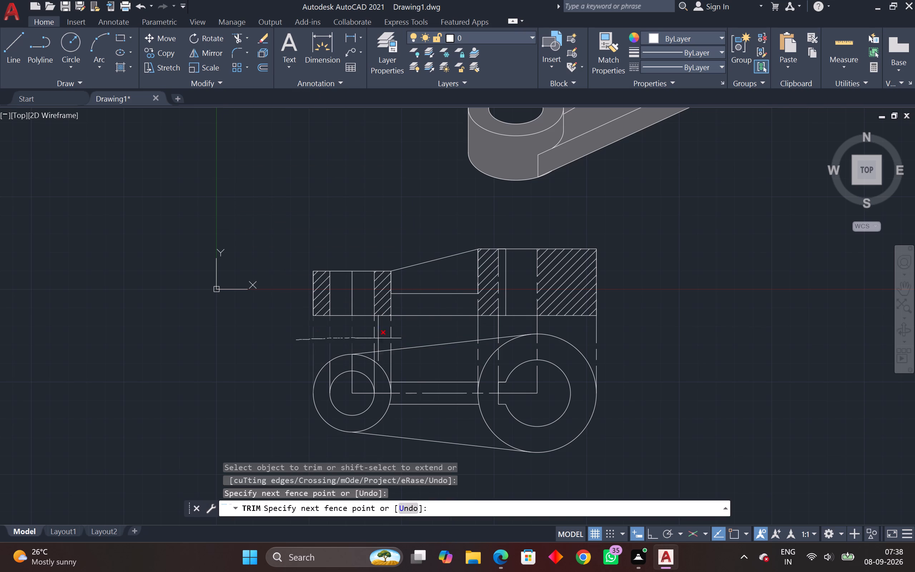
drag(379, 338, 613, 323)
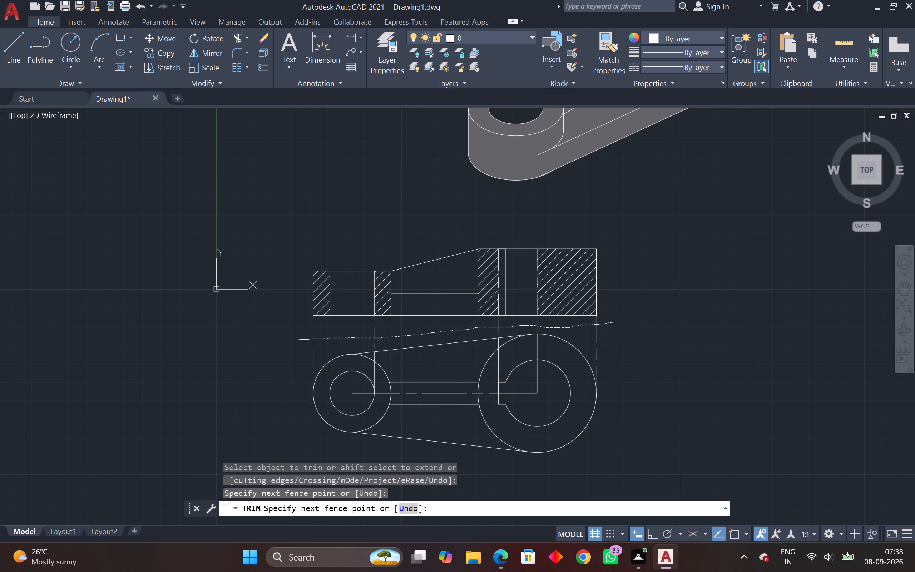
scroll(547, 302, up, 2)
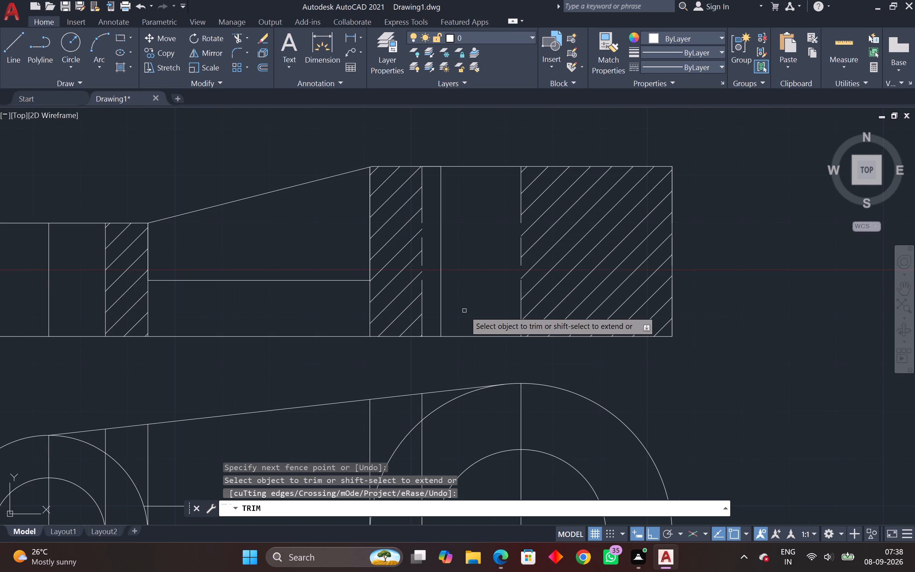
scroll(464, 311, down, 1)
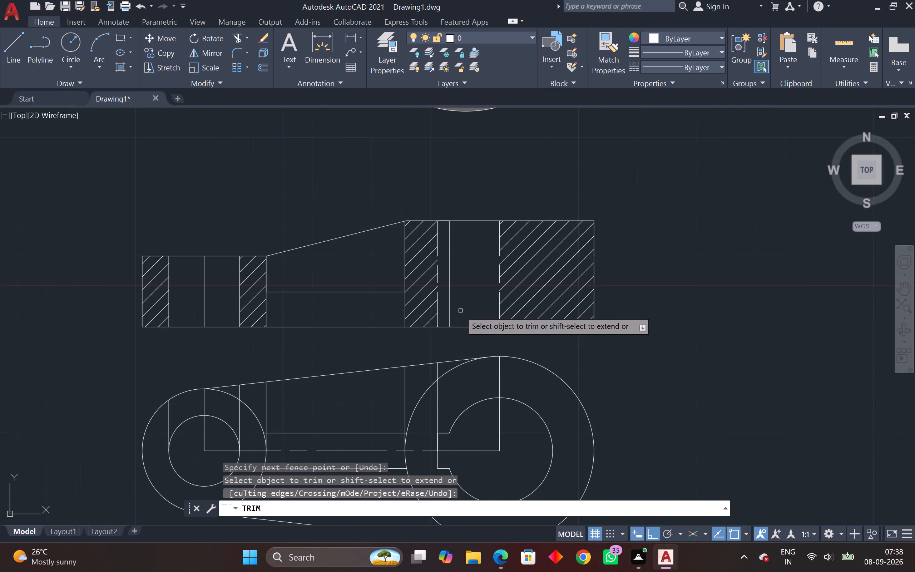
middle_drag(455, 311, 501, 299)
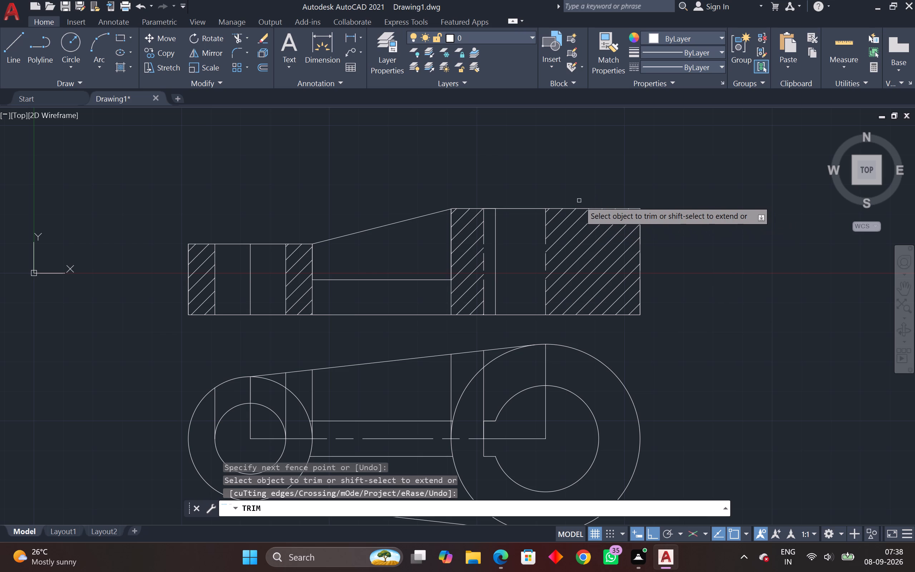
key(Escape)
key(Escape)
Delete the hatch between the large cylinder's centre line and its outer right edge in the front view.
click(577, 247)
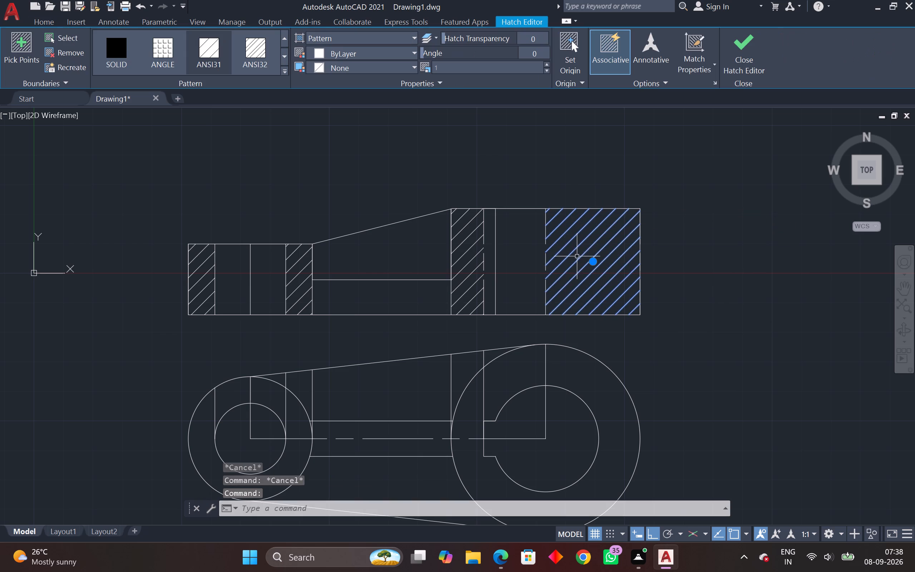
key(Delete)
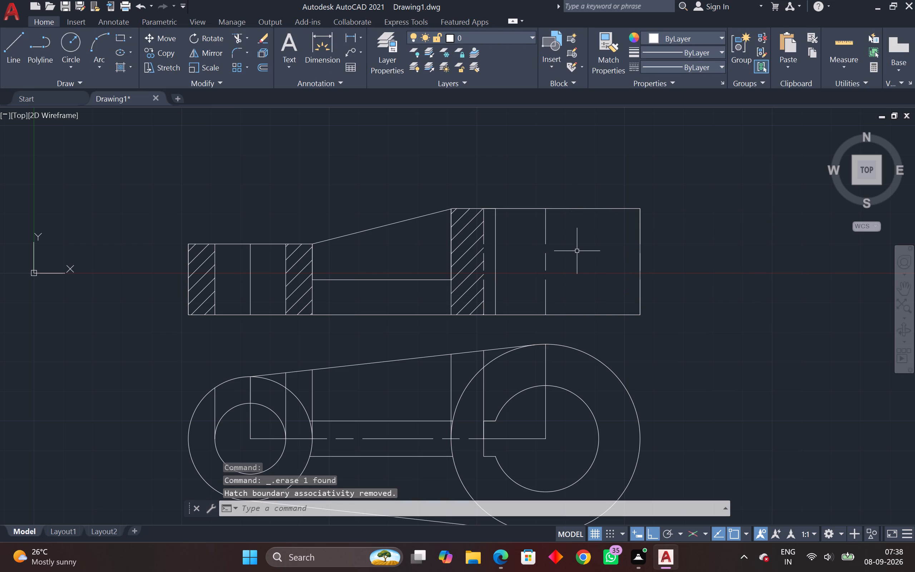
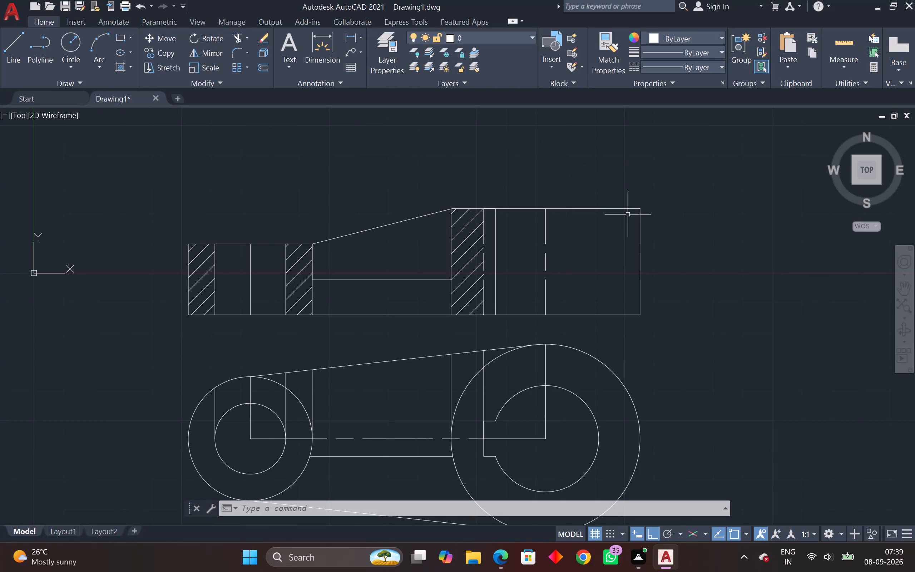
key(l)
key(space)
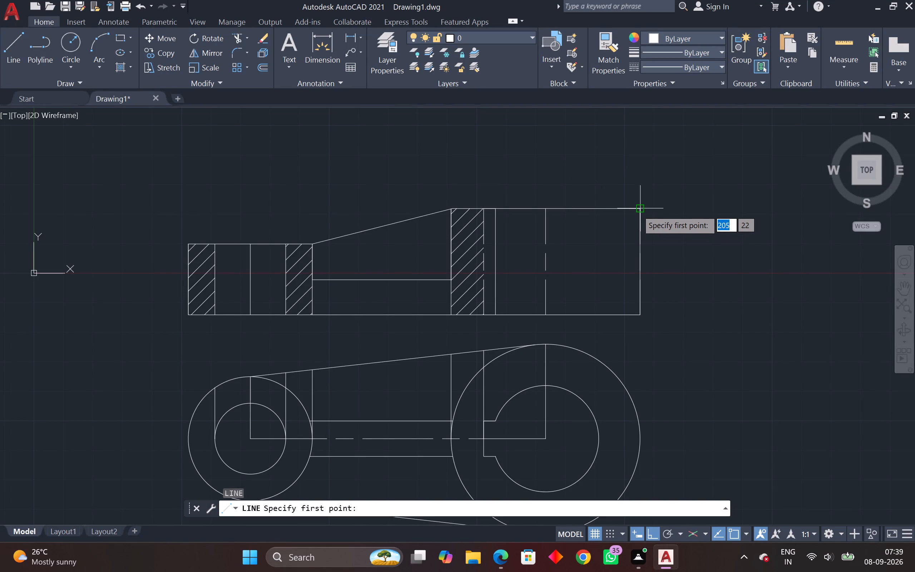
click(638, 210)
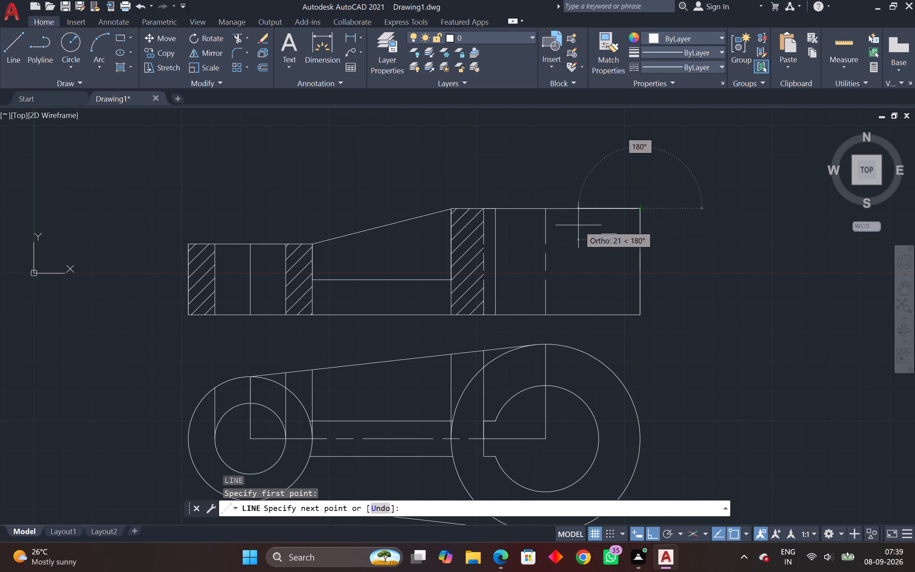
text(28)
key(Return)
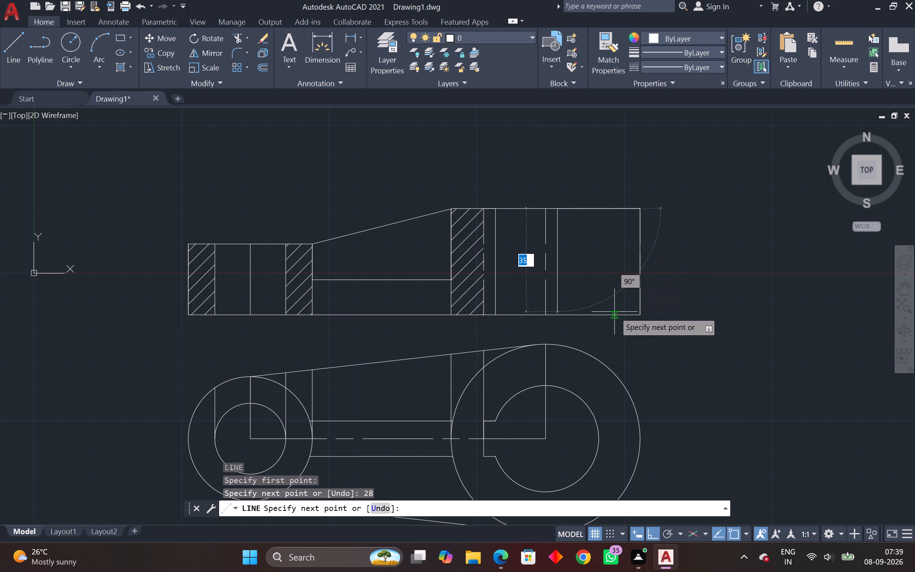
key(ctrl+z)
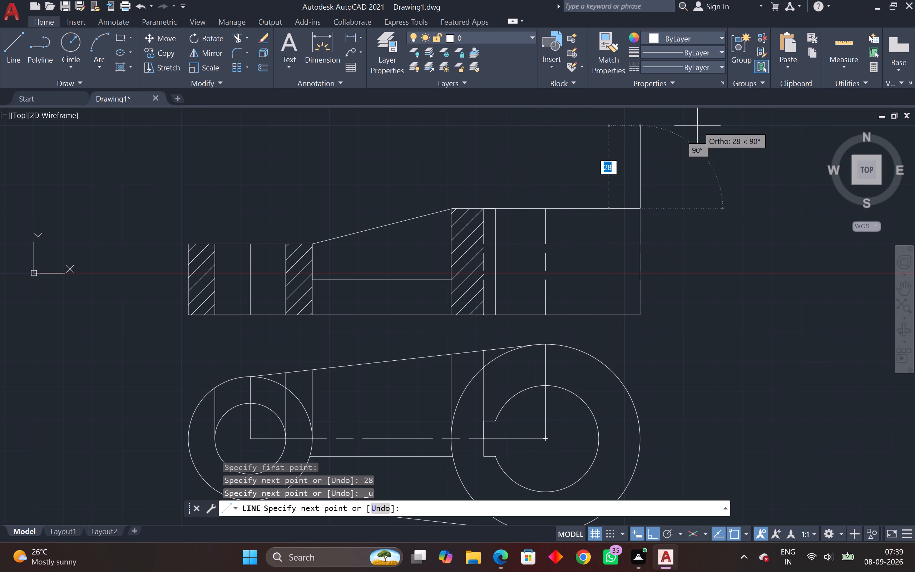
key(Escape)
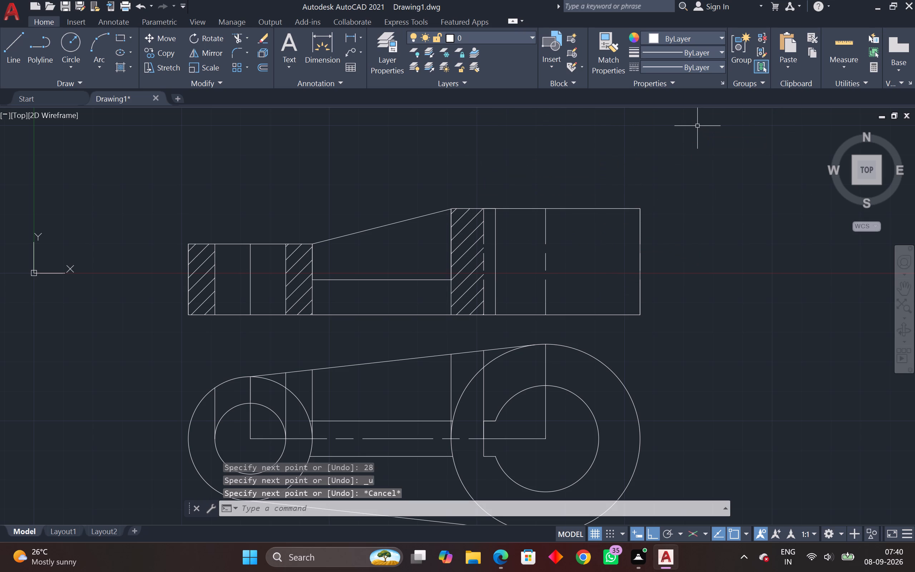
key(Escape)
Draw a vertical projection line about 97 units long from the large bore's right quadrant up past the sectional view.
text(L)
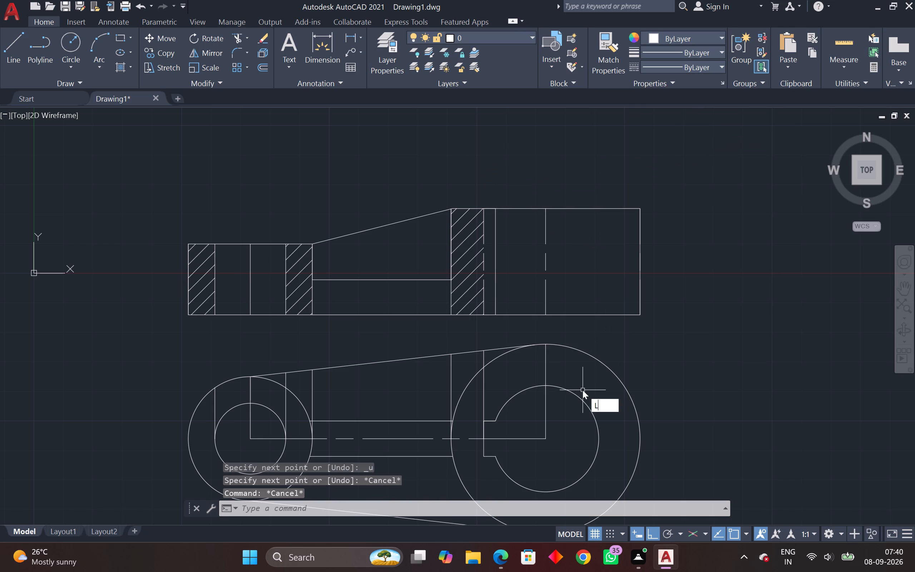
key(space)
drag(598, 437, 597, 430)
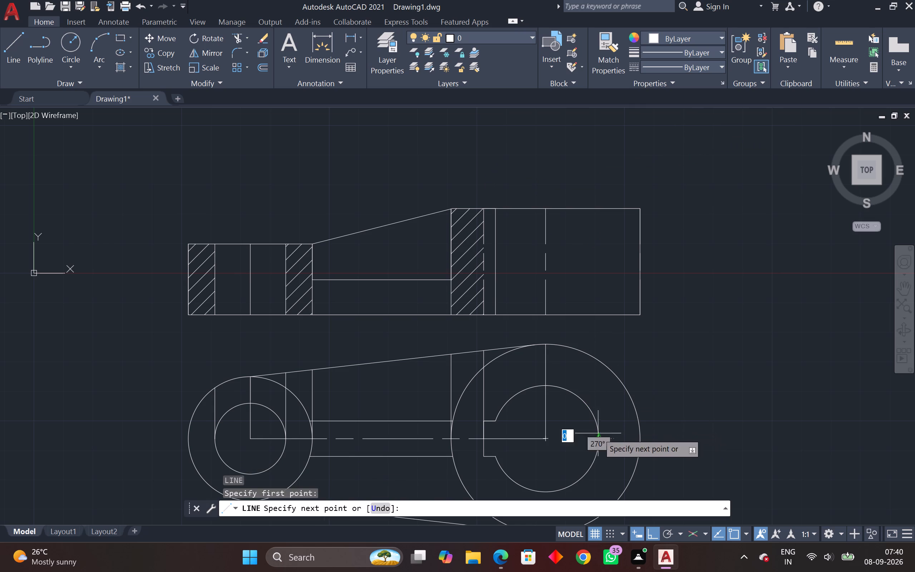
click(594, 151)
key(Escape)
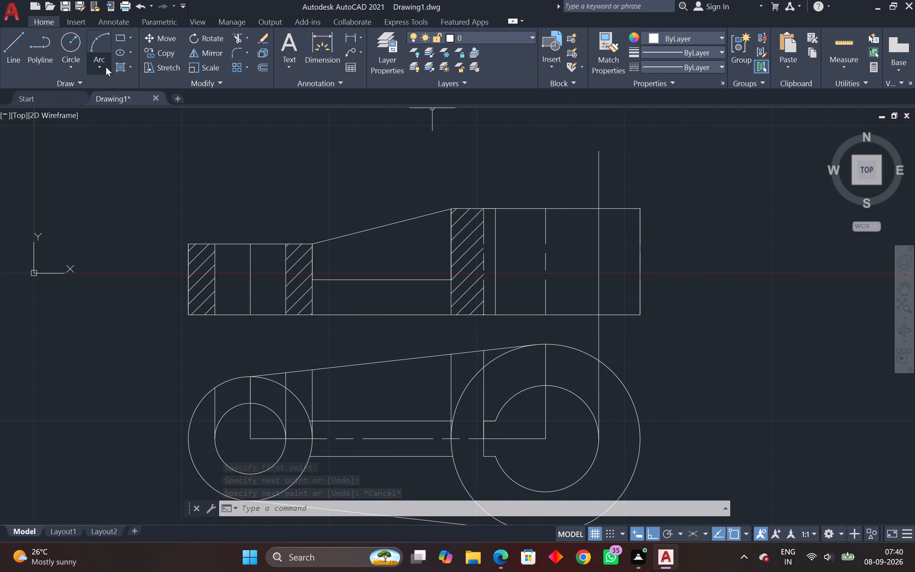
Hatch the large boss's right wall in the sectional view with the ANSI31 pattern.
click(119, 66)
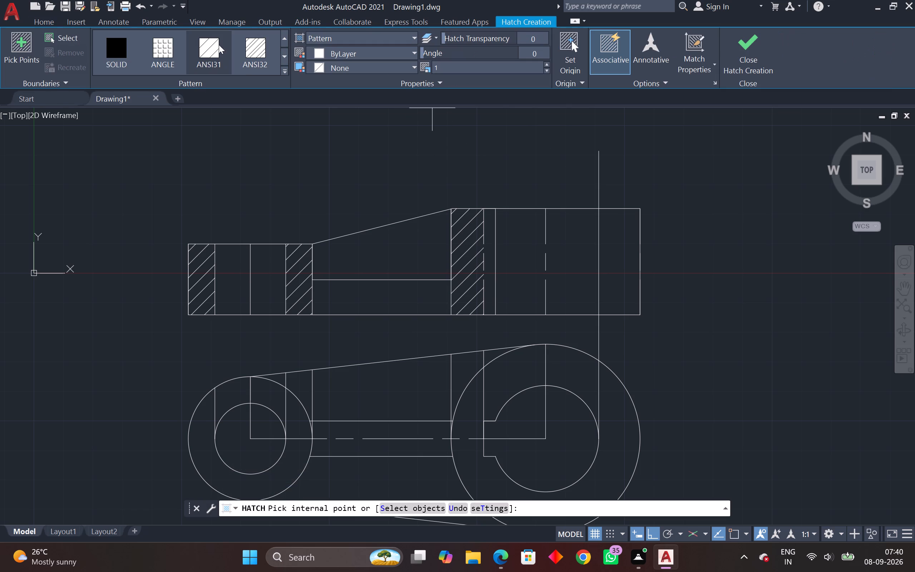
click(214, 45)
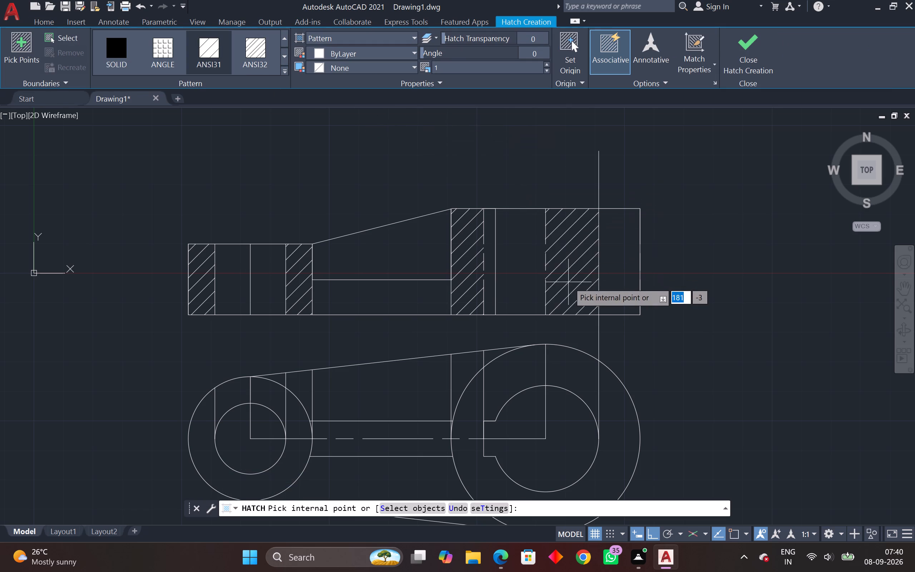
click(609, 263)
key(Escape)
key(Escape)
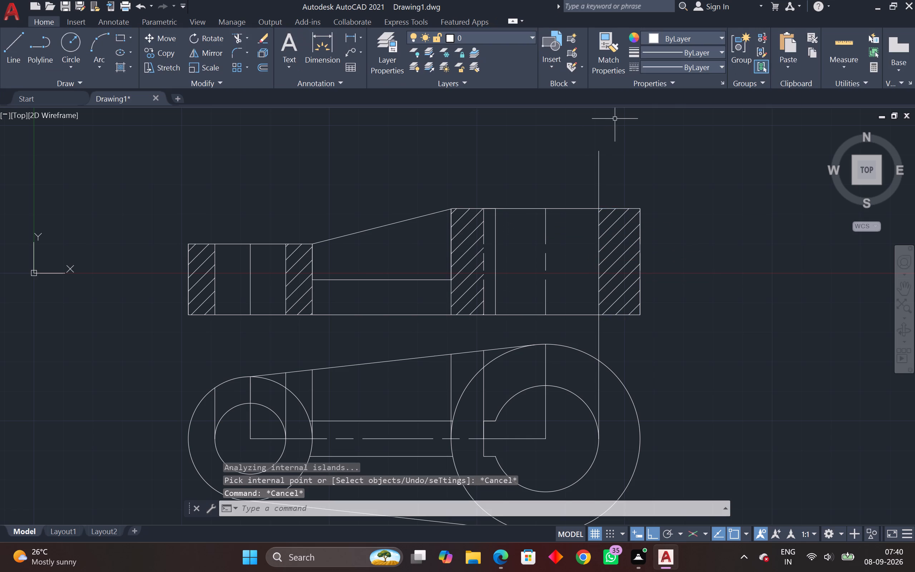
Trim the bore projection line above and below the sectional view, leaving only the part inside the large boss.
click(244, 39)
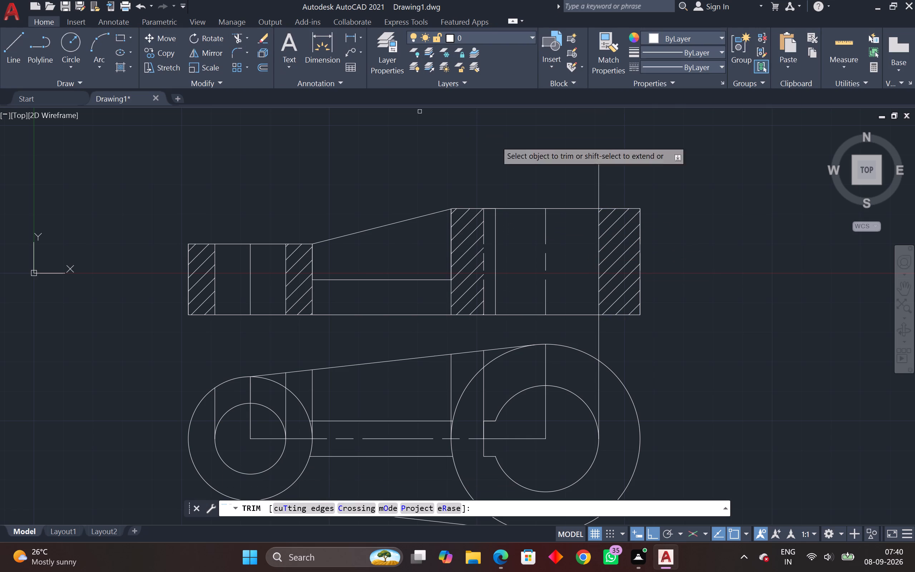
click(593, 165)
click(618, 159)
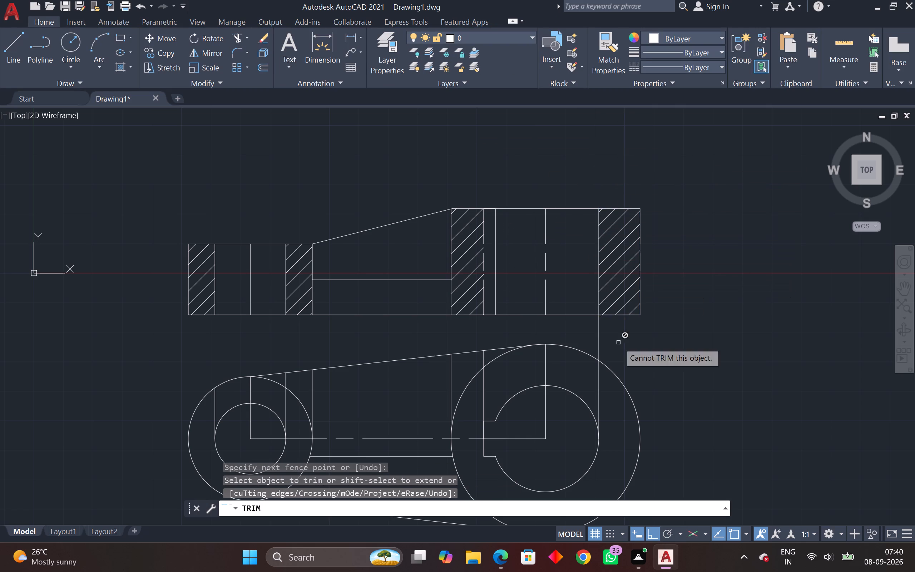
drag(620, 358, 607, 355)
drag(584, 336, 595, 339)
click(618, 342)
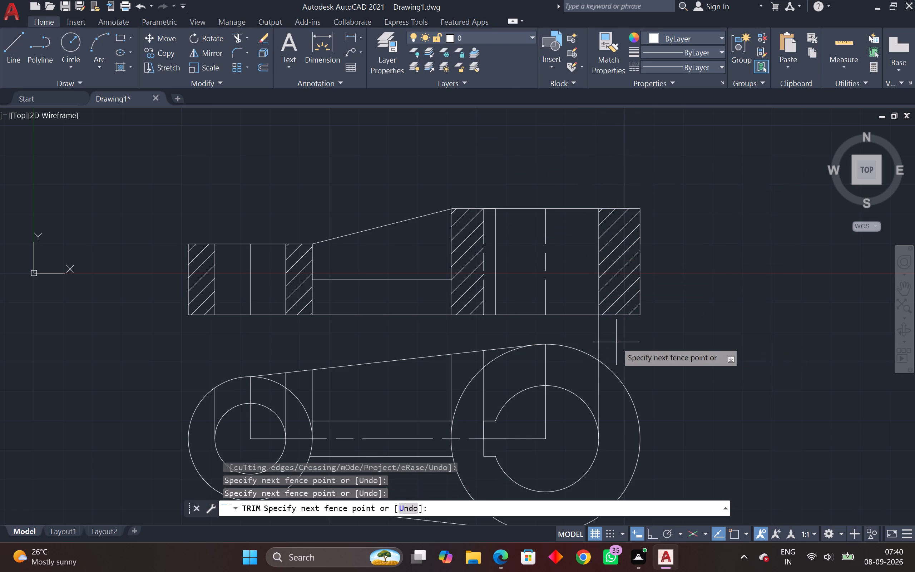
click(596, 340)
click(600, 374)
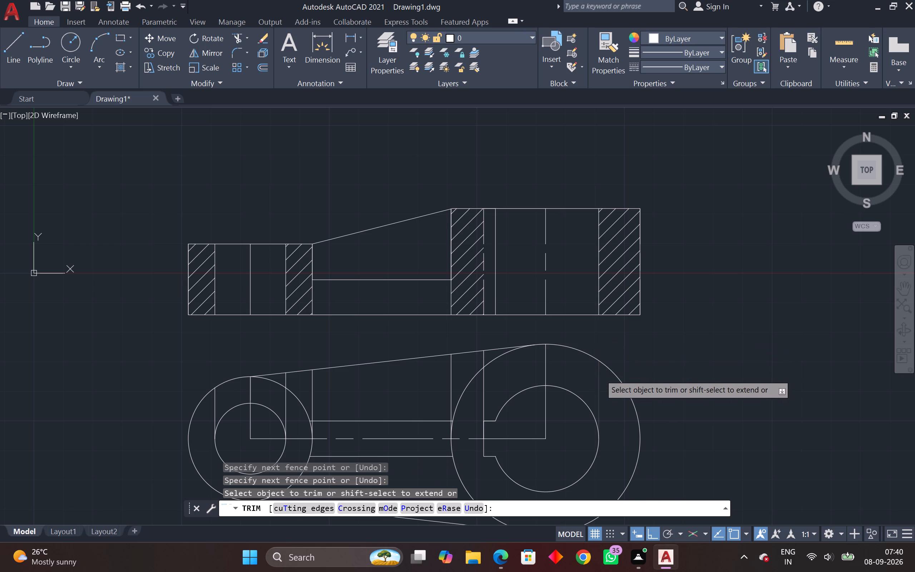
Trim the vertical construction lines in the large ring and around the small boss in the plan view.
click(545, 367)
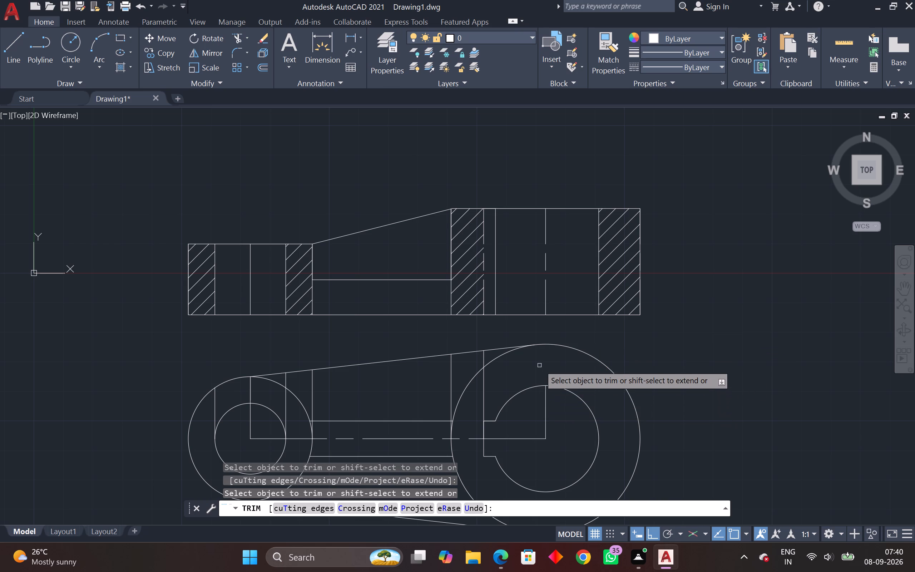
middle_drag(528, 351, 753, 309)
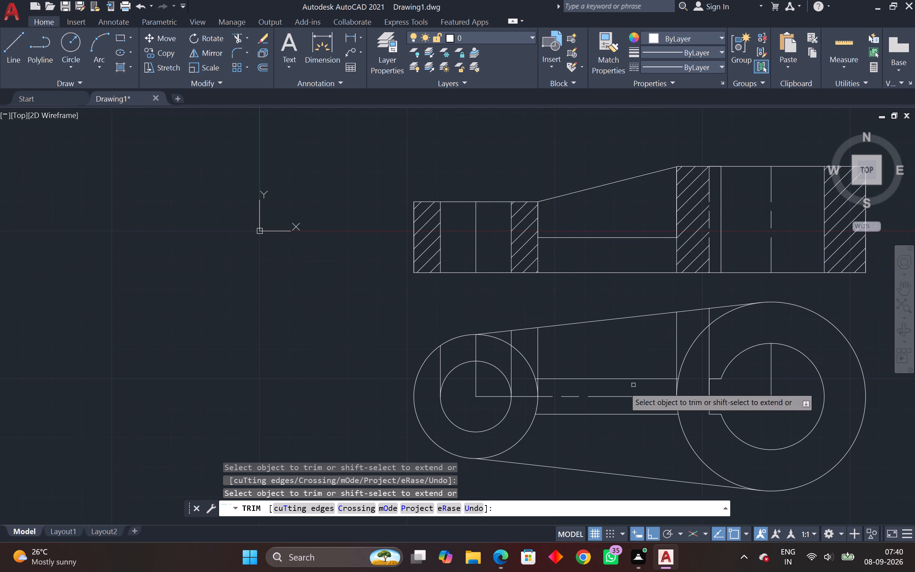
click(543, 342)
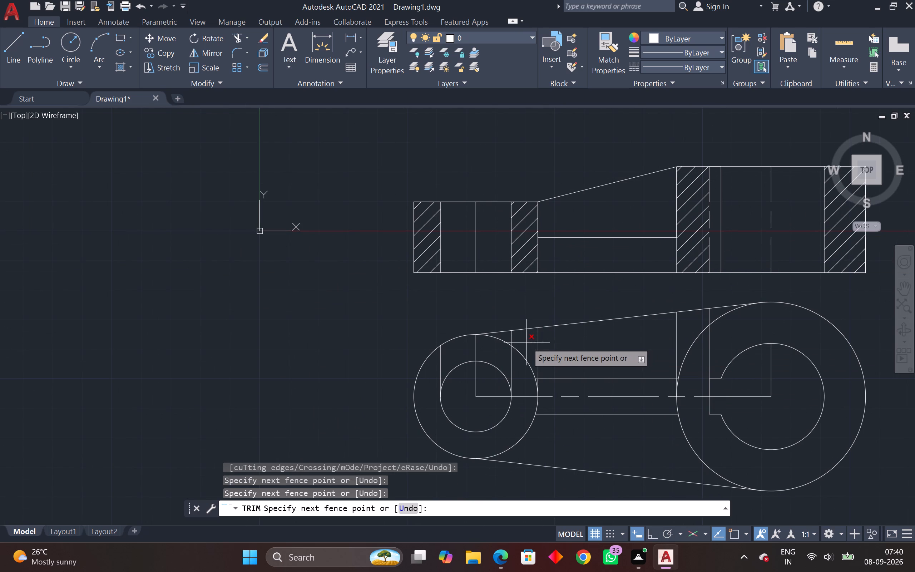
click(510, 341)
click(510, 355)
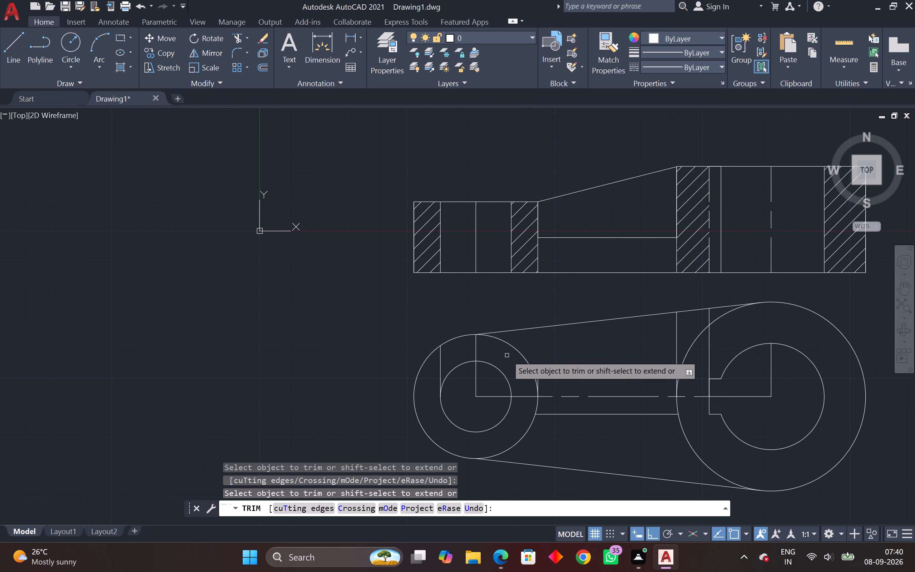
click(478, 351)
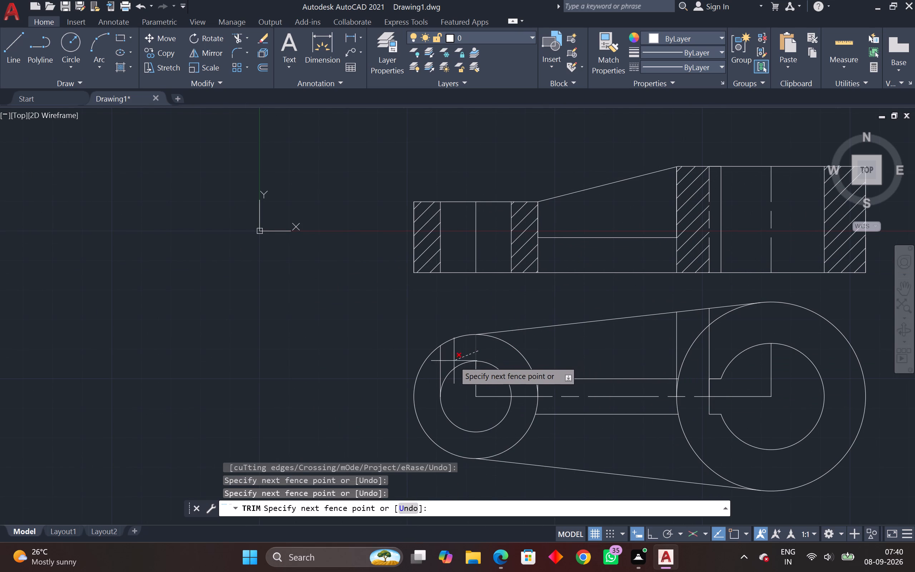
click(436, 369)
Trim the vertical construction lines beside the large boss and the ones inside both bores of the plan view.
middle_drag(542, 380, 458, 364)
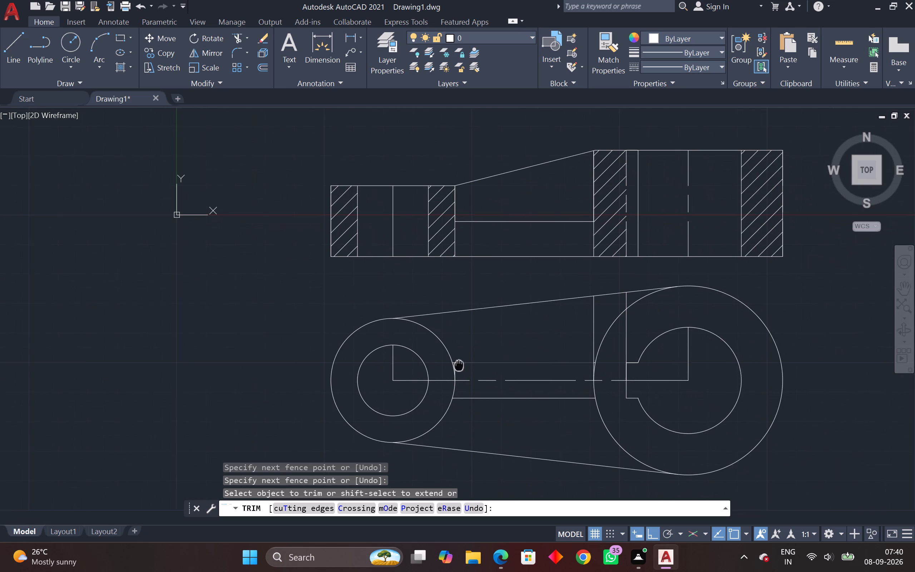
middle_drag(458, 364, 458, 364)
scroll(722, 325, down, 1)
scroll(652, 306, up, 1)
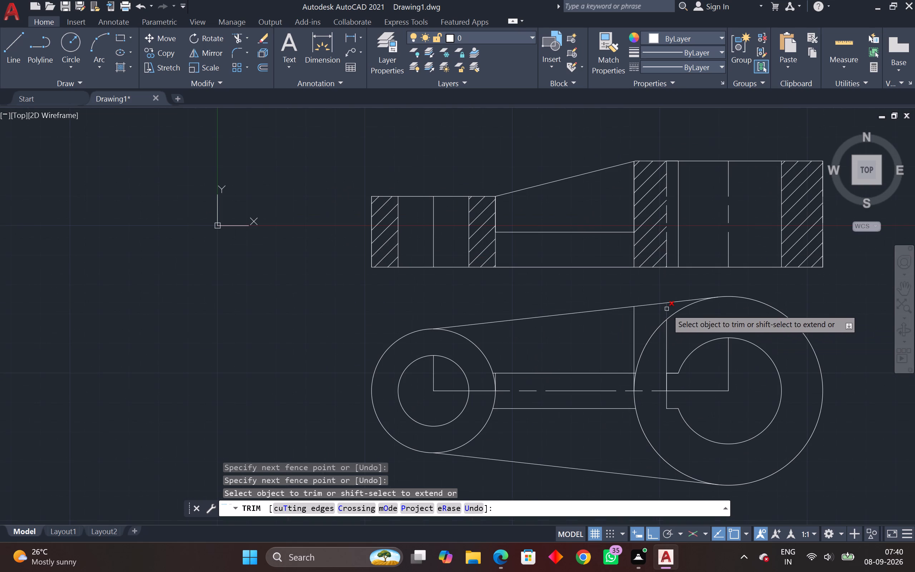
click(667, 309)
click(640, 319)
click(621, 325)
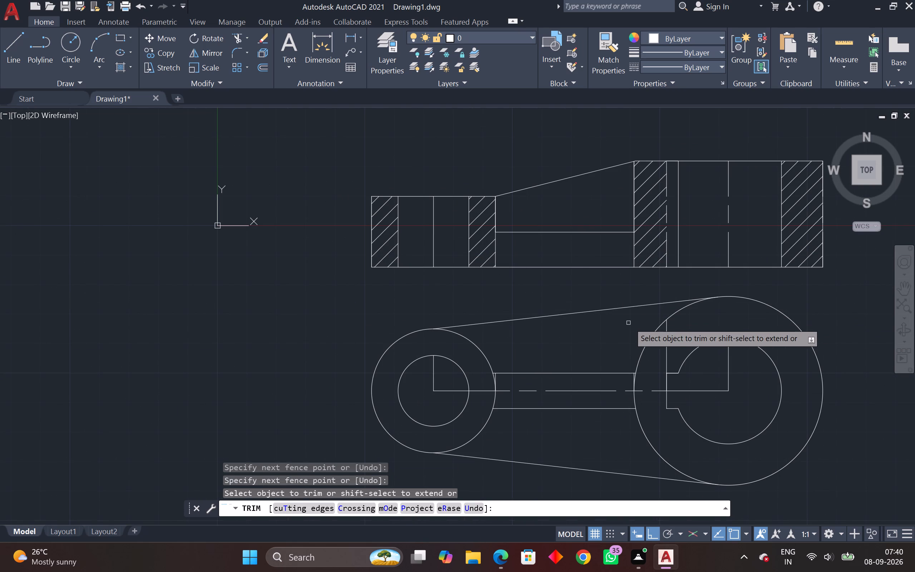
scroll(645, 326, down, 1)
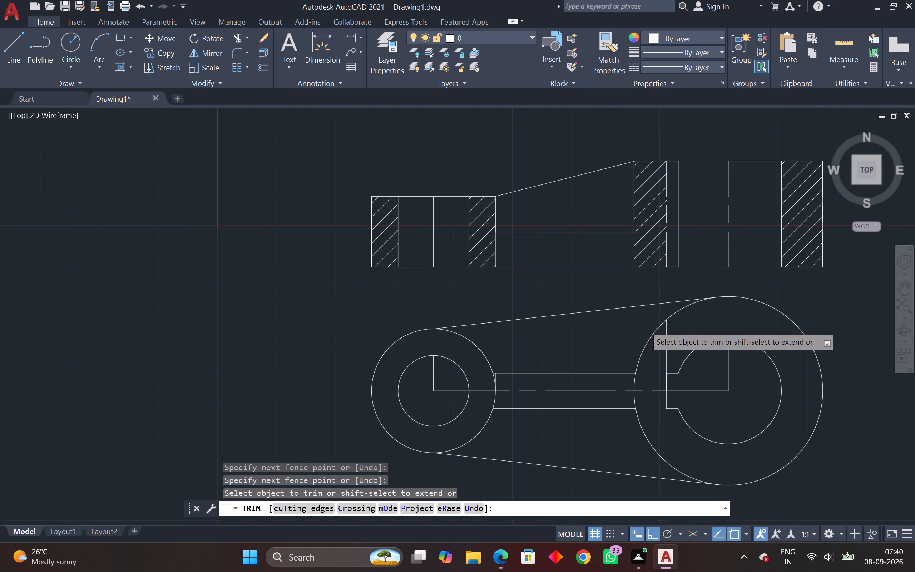
middle_drag(645, 326, 584, 341)
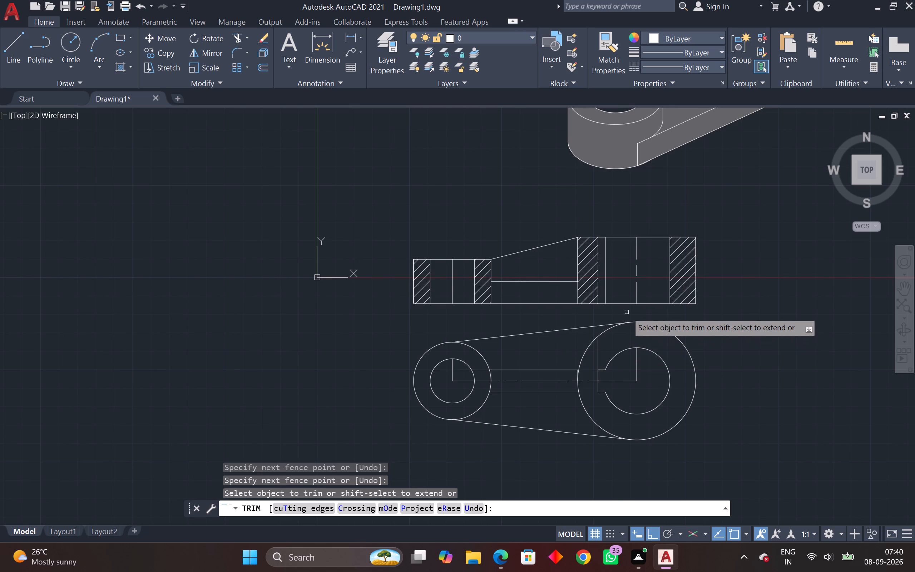
click(645, 369)
click(617, 374)
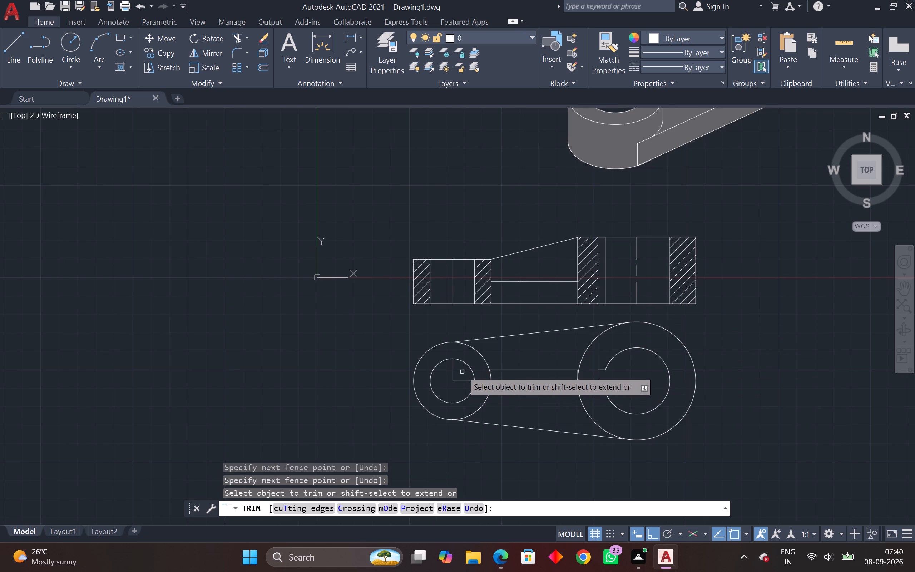
drag(457, 366, 449, 367)
click(449, 367)
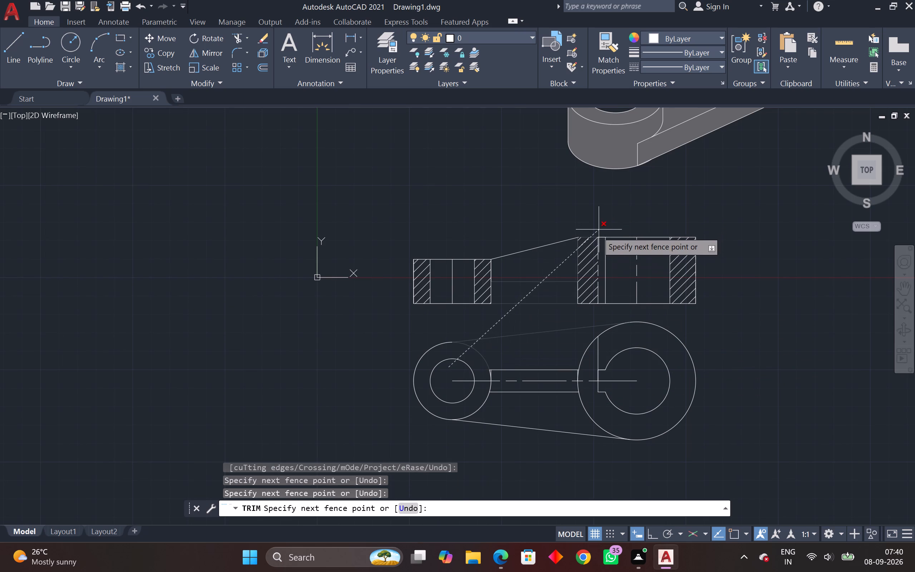
key(Escape)
key(Escape)
Set the linetype to ACAD_ISO08W100 and draw a vertical centreline about 90 units long from the section's base down through the large bore.
click(709, 63)
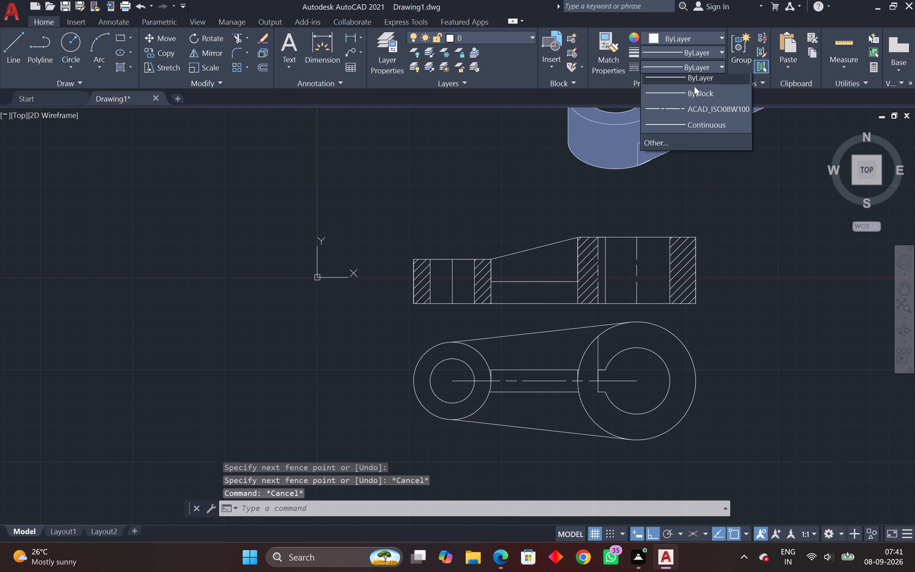
click(681, 108)
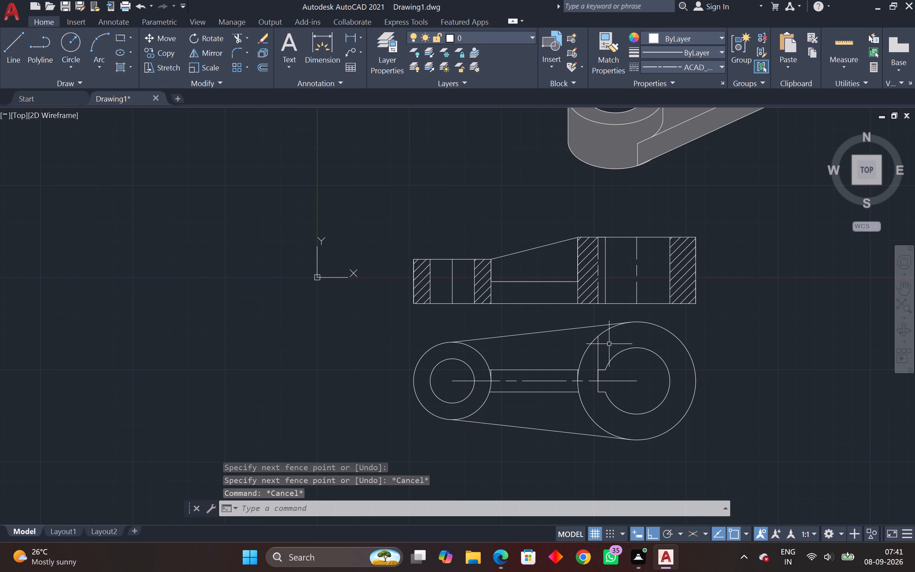
text(L)
key(space)
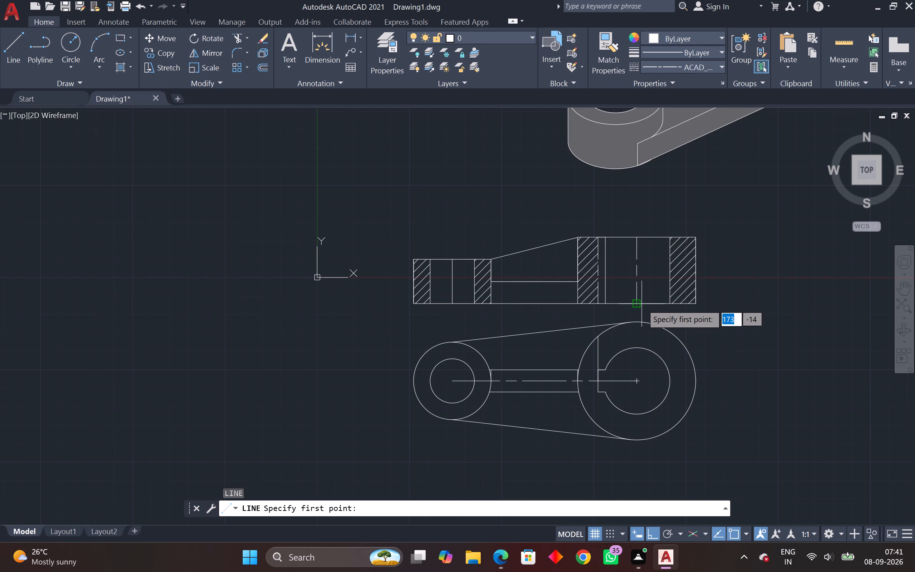
click(638, 305)
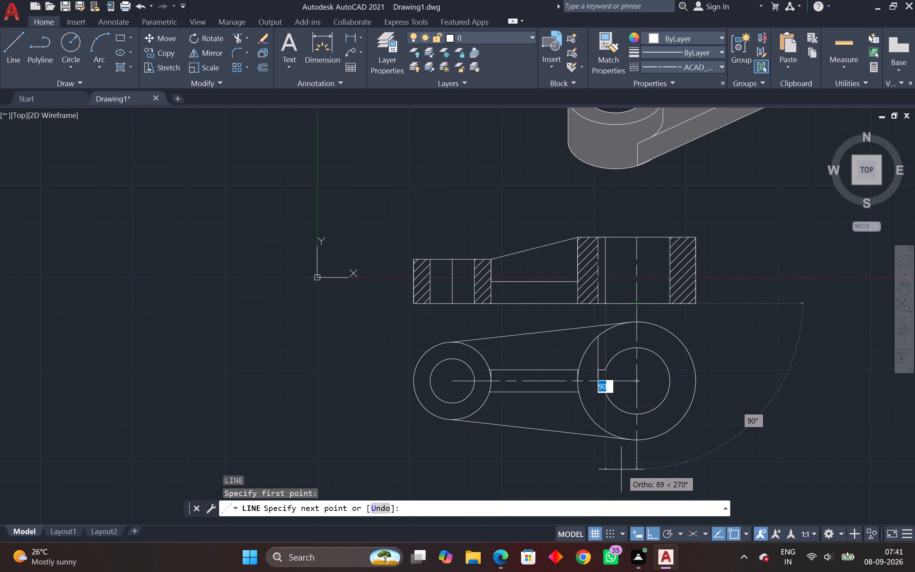
click(620, 471)
key(space)
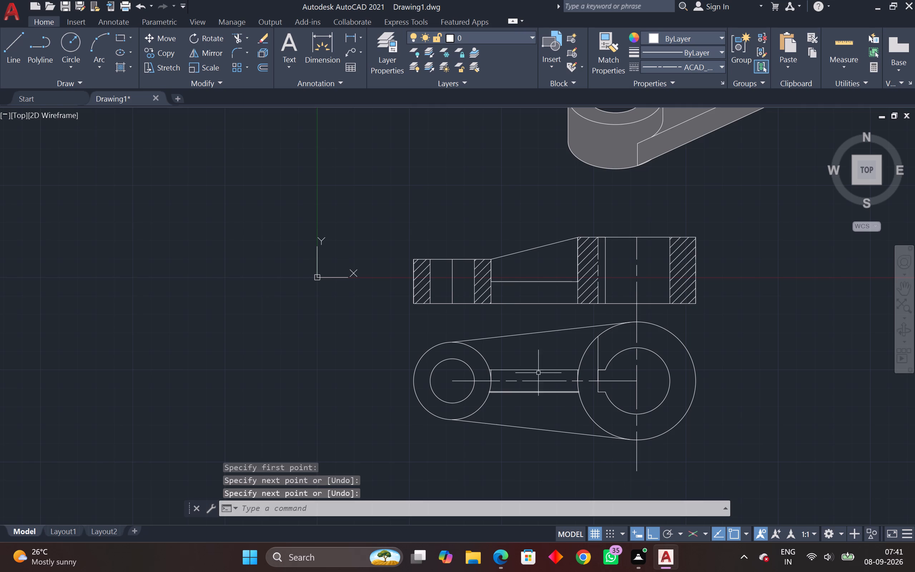
Draw a vertical centreline from the section's bottom edge down through the centre of the small bore, ending below the plan view.
key(space)
drag(451, 303, 451, 312)
click(450, 476)
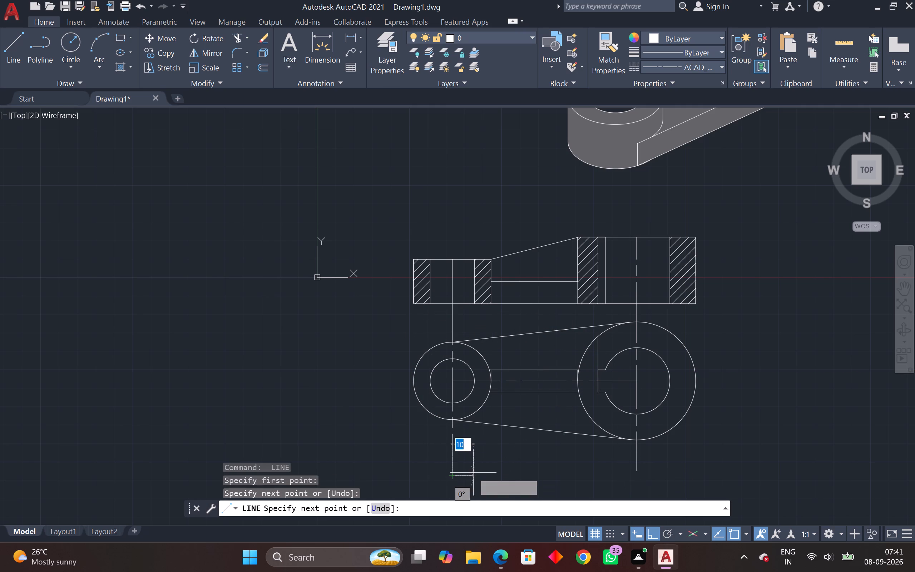
key(space)
Extend the horizontal centreline from the small bore's centre to just beyond the small boss's outer left edge.
key(space)
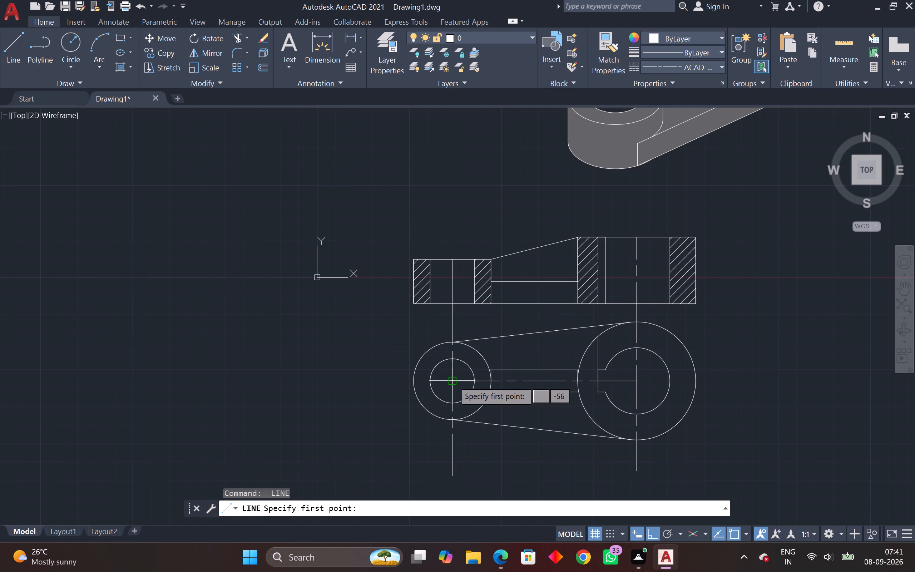
click(453, 381)
click(395, 390)
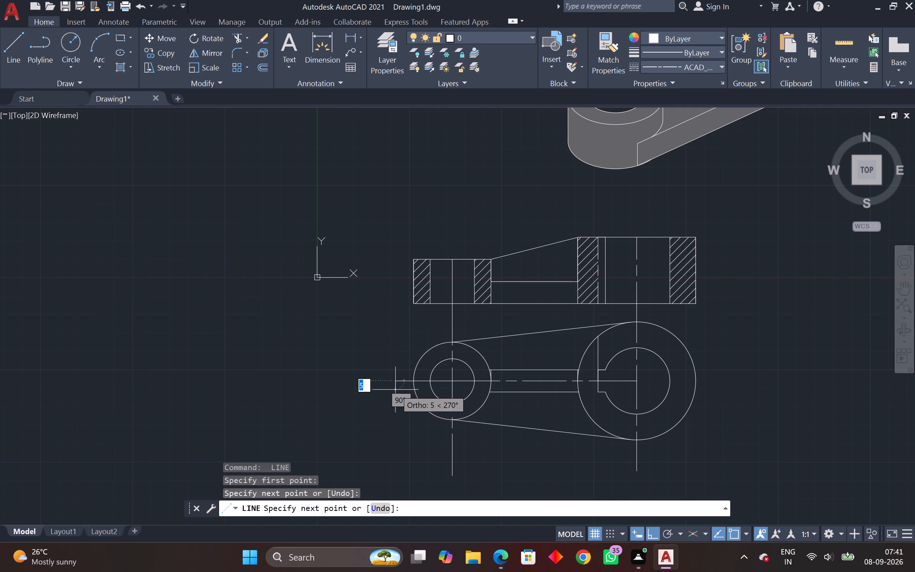
Draw a horizontal centreline from the large bore's centre to just beyond the large boss's outer edge, away from the small boss.
key(space)
key(space)
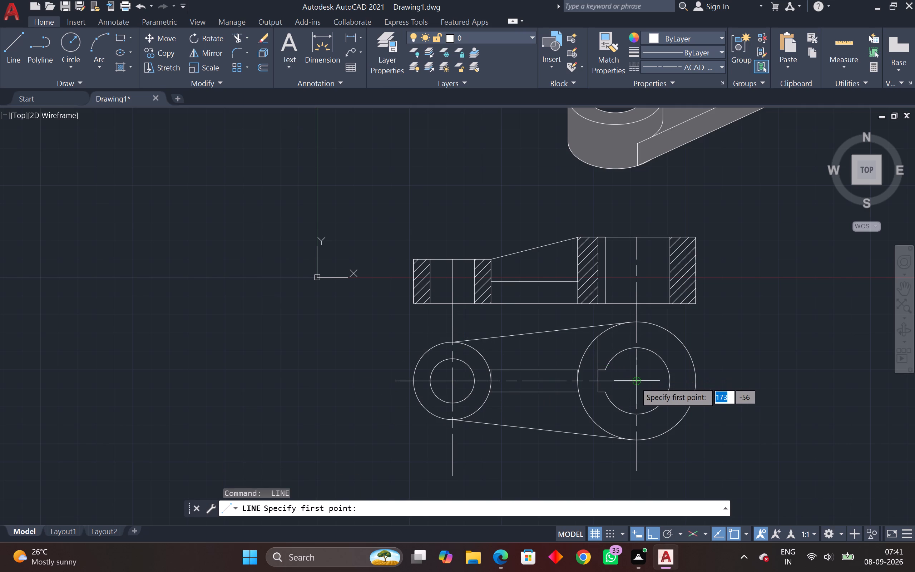
click(635, 382)
click(740, 376)
key(space)
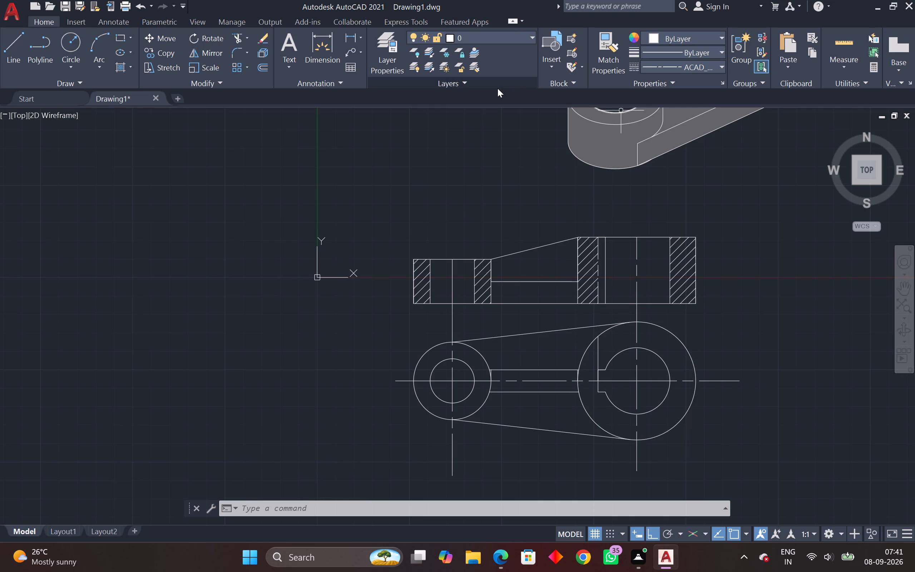
Trim the leftover vertical construction line above the keyway inside the large boss of the plan view.
text(TR)
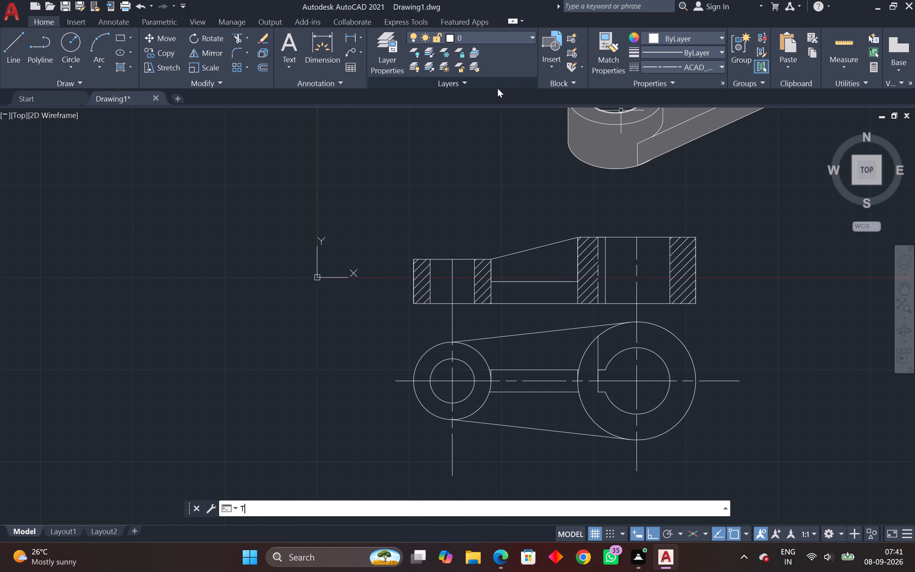
key(space)
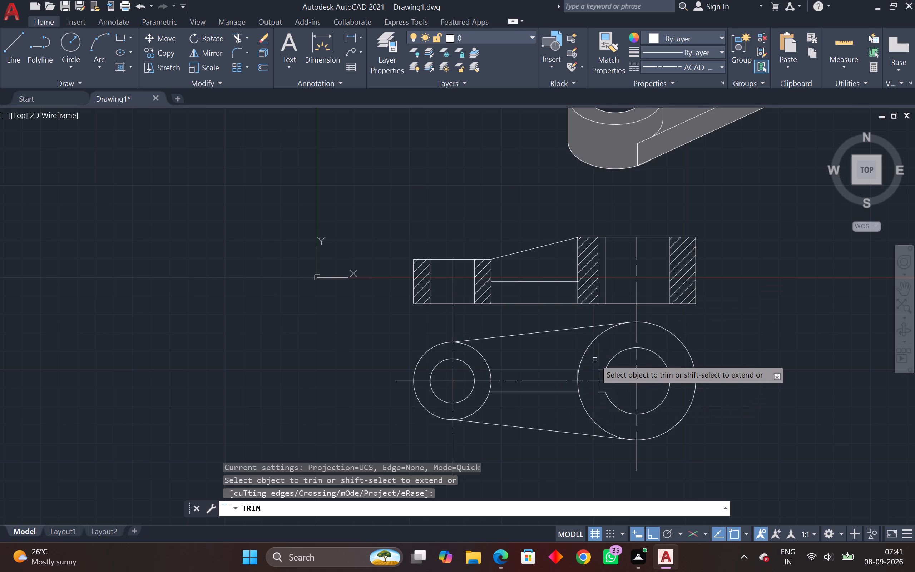
click(595, 359)
click(604, 355)
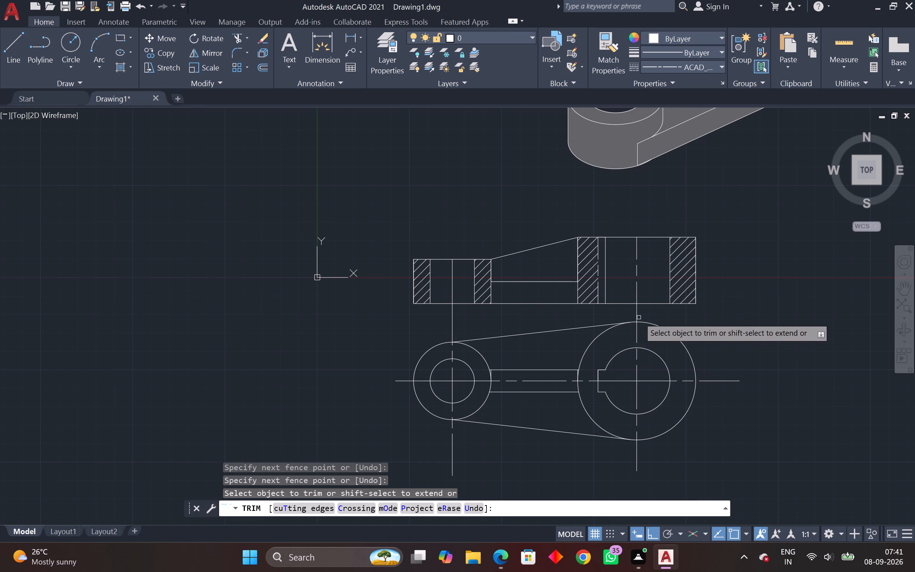
Trim the short vertical stubs where the web meets the small boss and the large boss in the plan view.
scroll(518, 372, up, 4)
middle_drag(499, 370, 548, 380)
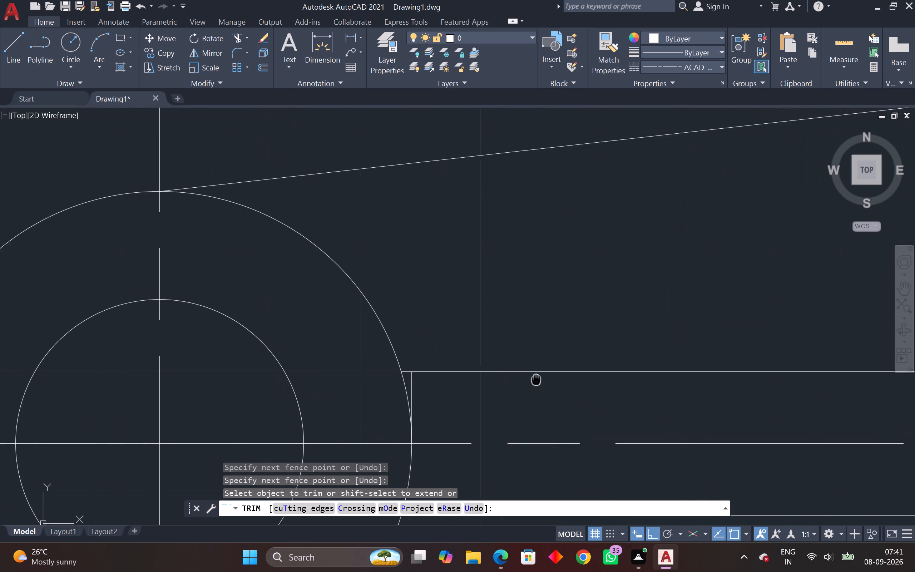
middle_drag(548, 380, 578, 376)
scroll(471, 382, up, 2)
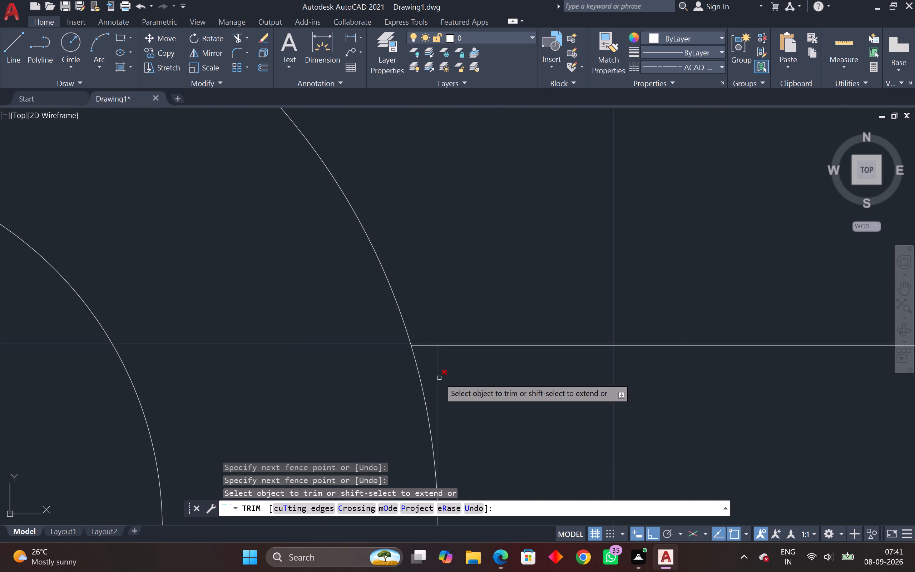
click(439, 378)
scroll(510, 315, down, 3)
middle_drag(510, 314, 513, 307)
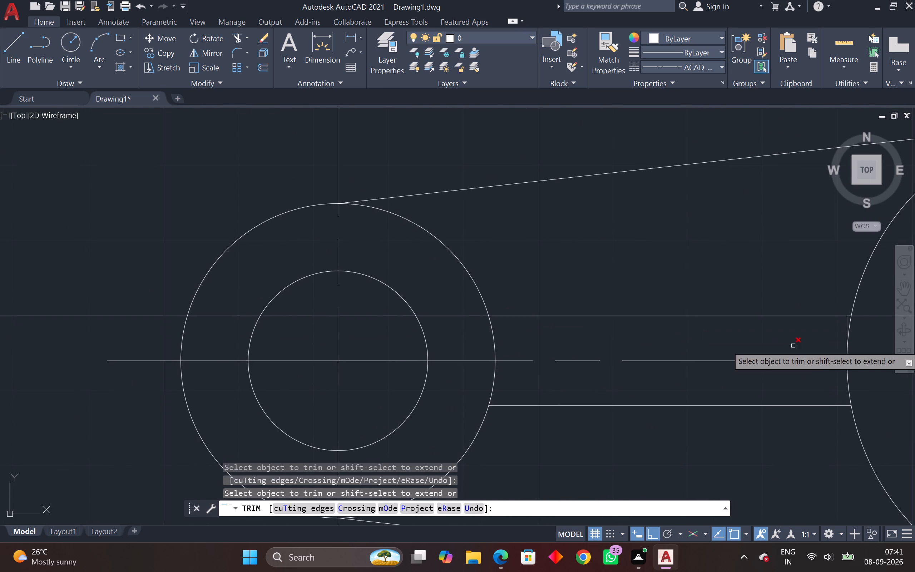
scroll(855, 323, up, 3)
click(817, 332)
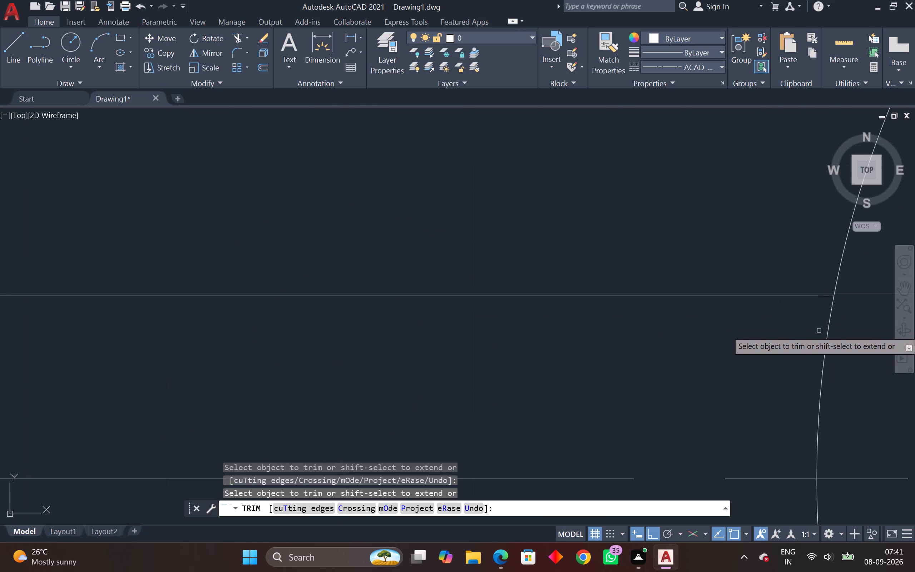
scroll(819, 331, down, 6)
middle_drag(822, 329, 718, 357)
key(Escape)
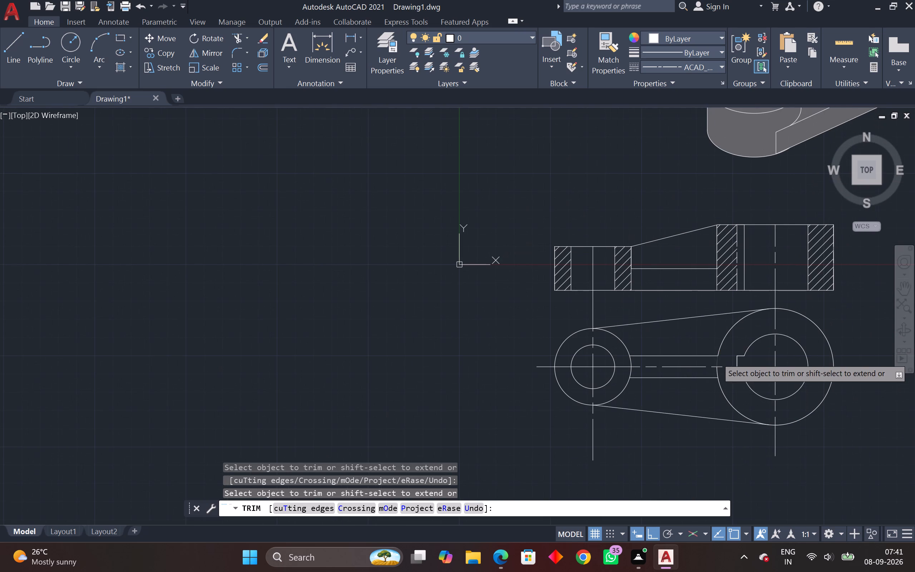
key(Escape)
key(Escape)
Set the linetype to ByLayer and project the section's top edge about 200 units right, 36 down, and back to its lower right corner.
scroll(830, 285, down, 1)
middle_drag(830, 285, 633, 381)
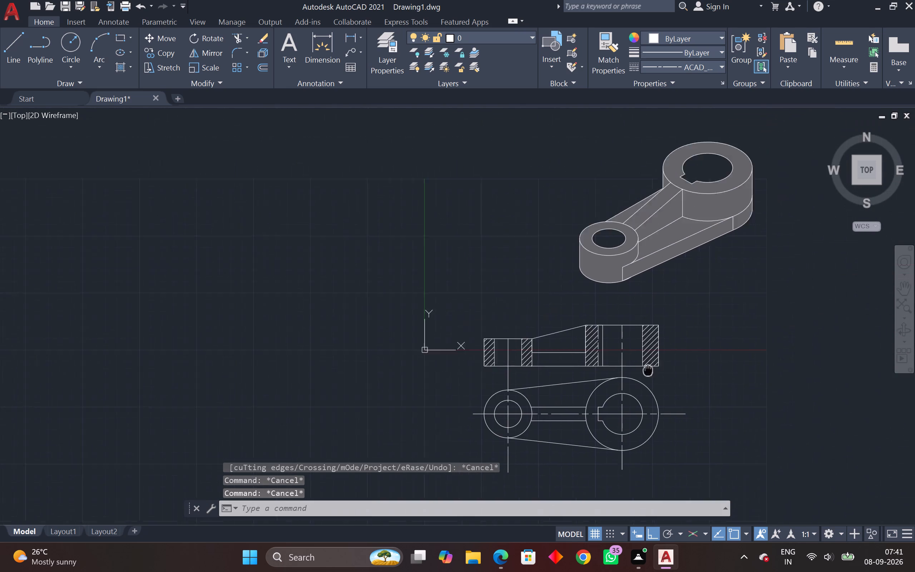
middle_drag(633, 381, 585, 410)
middle_drag(588, 378, 443, 305)
scroll(588, 377, up, 1)
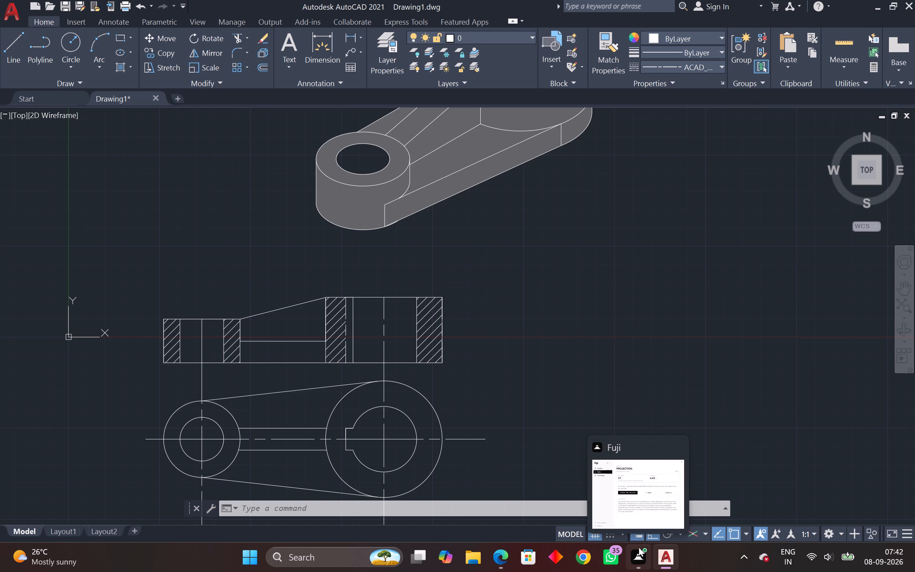
middle_drag(496, 330, 551, 332)
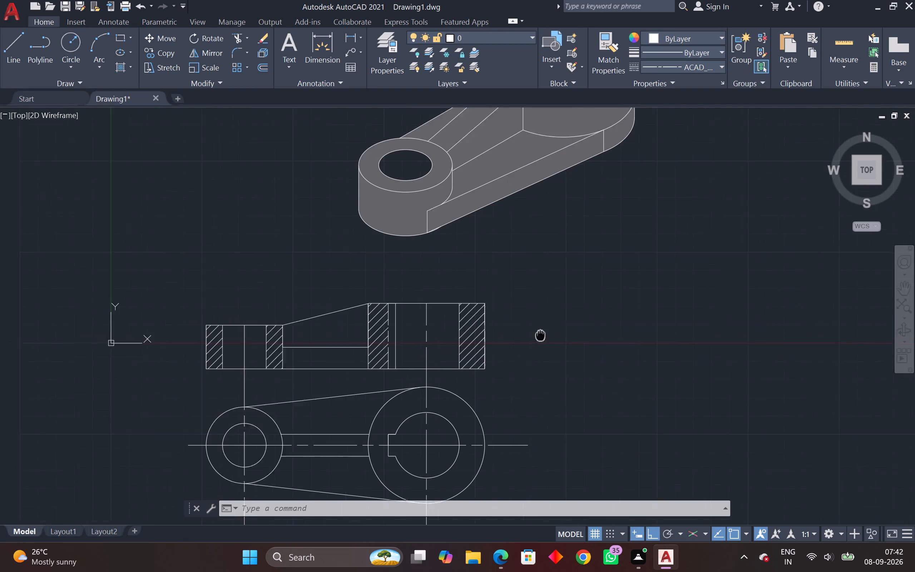
middle_drag(551, 332, 560, 327)
scroll(560, 327, down, 1)
middle_drag(560, 327, 528, 288)
key(l)
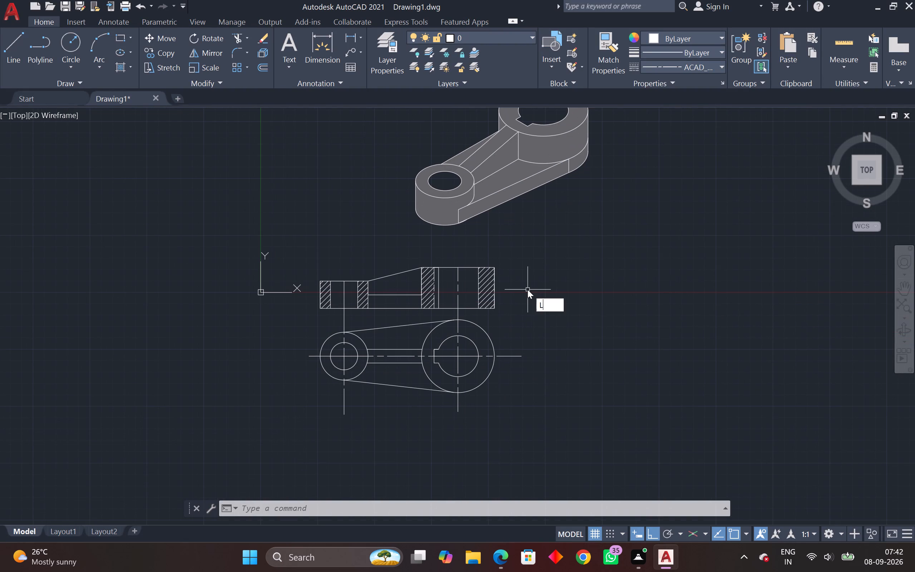
key(space)
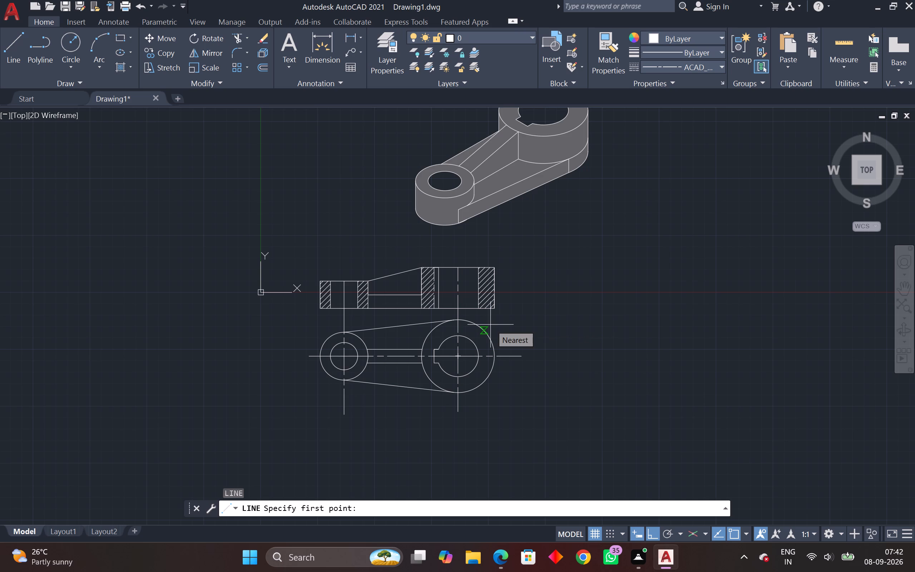
drag(495, 265, 510, 265)
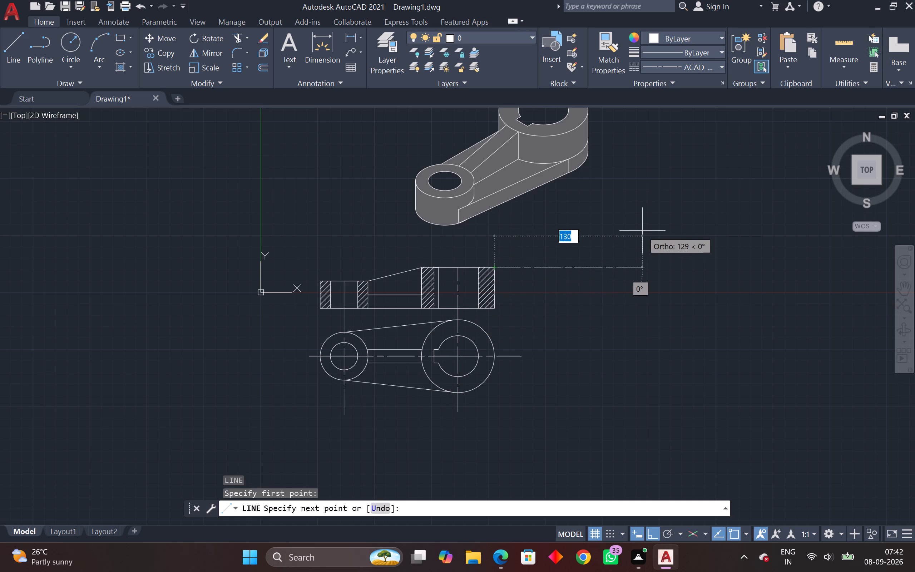
click(719, 67)
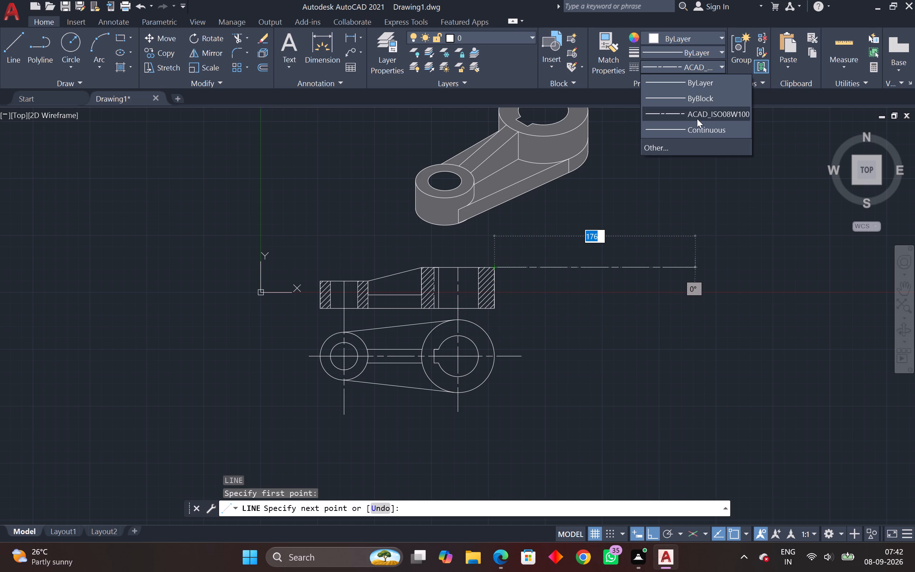
click(697, 85)
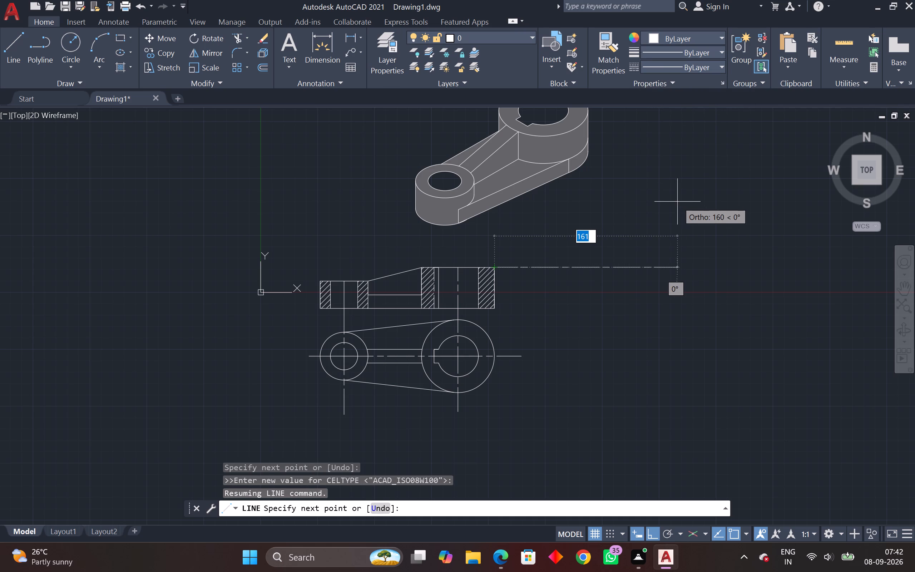
click(721, 194)
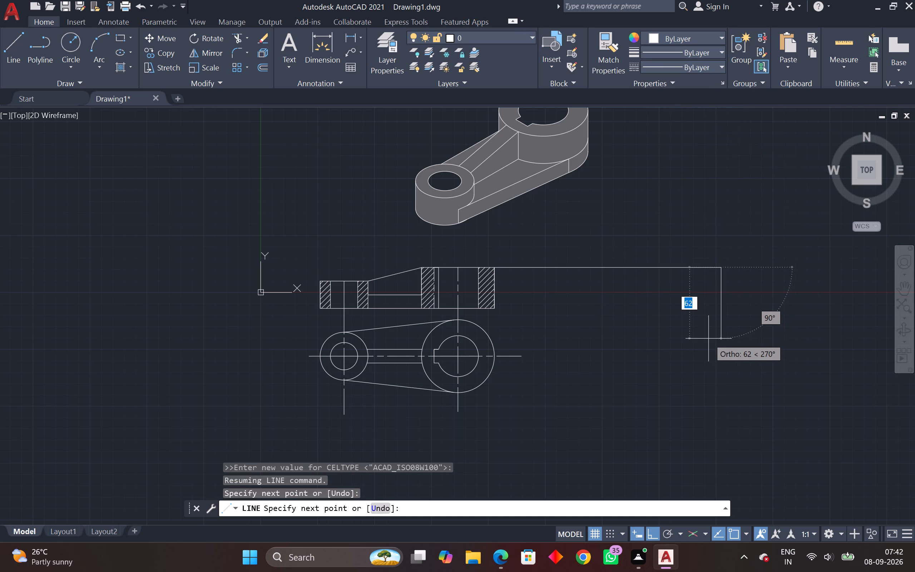
text(36)
key(Return)
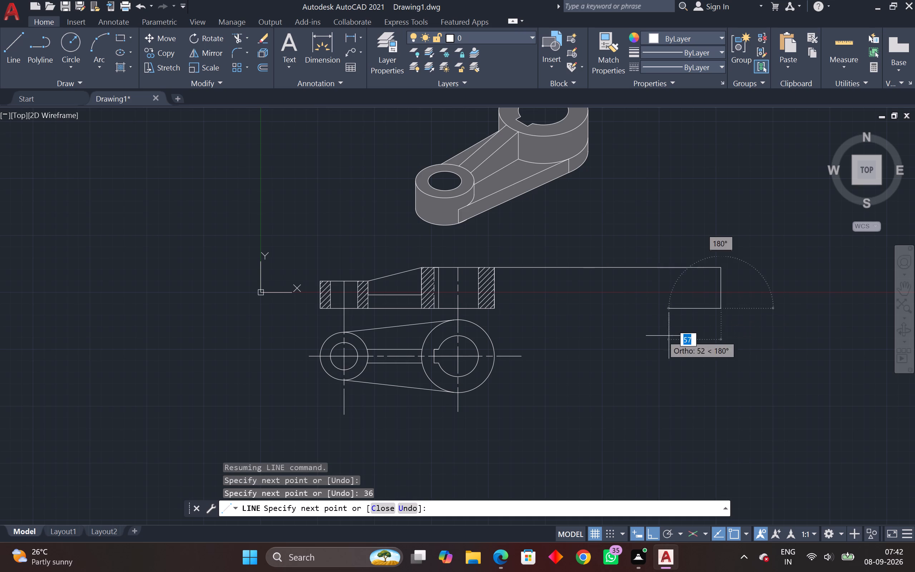
click(493, 310)
key(Escape)
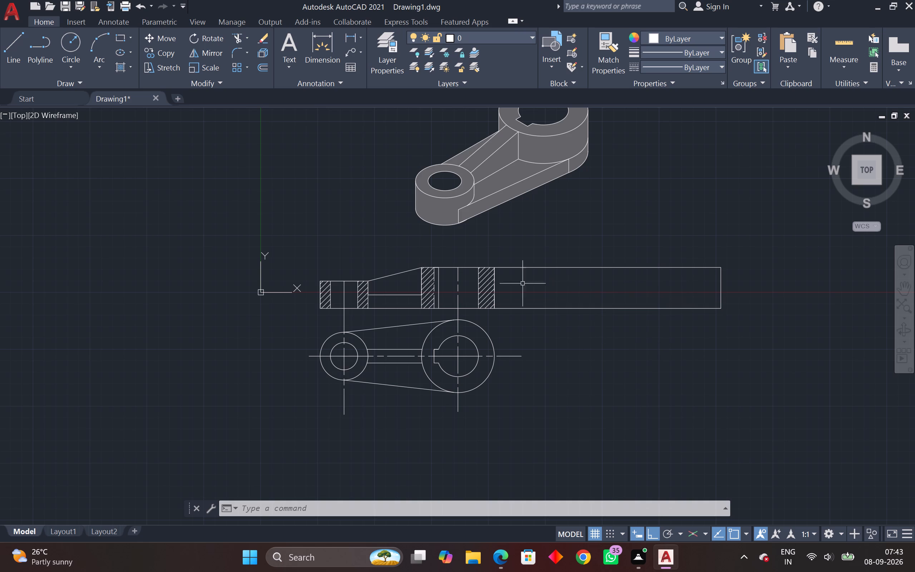
Draw a horizontal projection line at the web's top level from the large boss's right edge to the far vertical line.
text(L)
key(space)
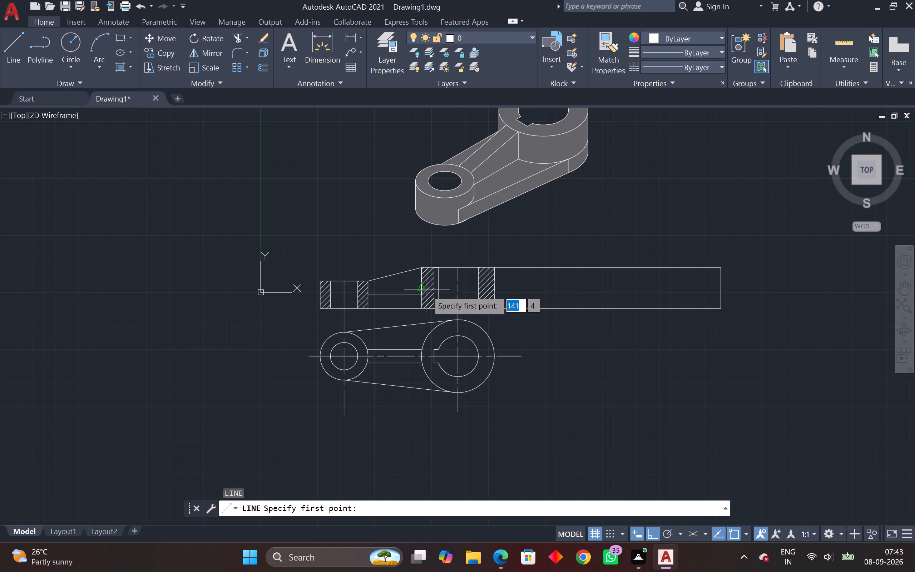
click(493, 293)
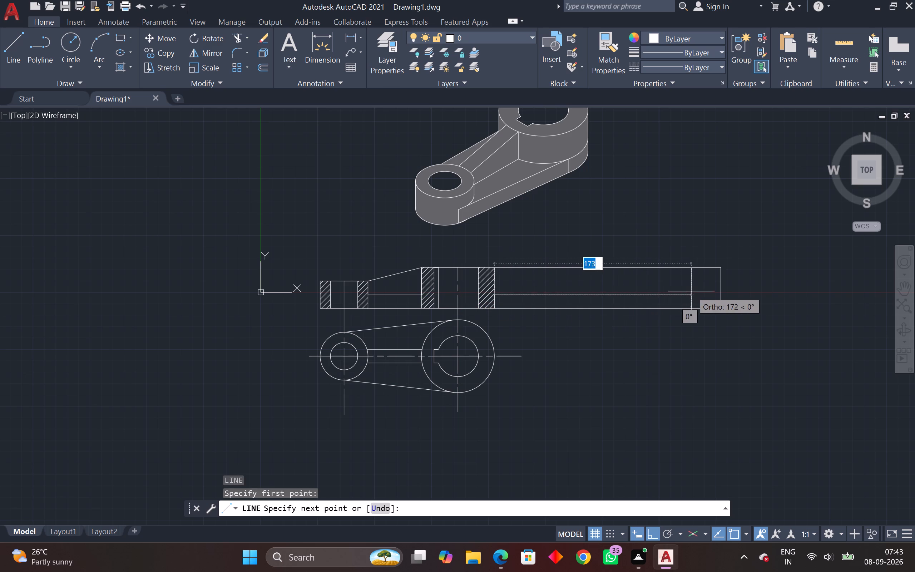
click(722, 292)
key(Escape)
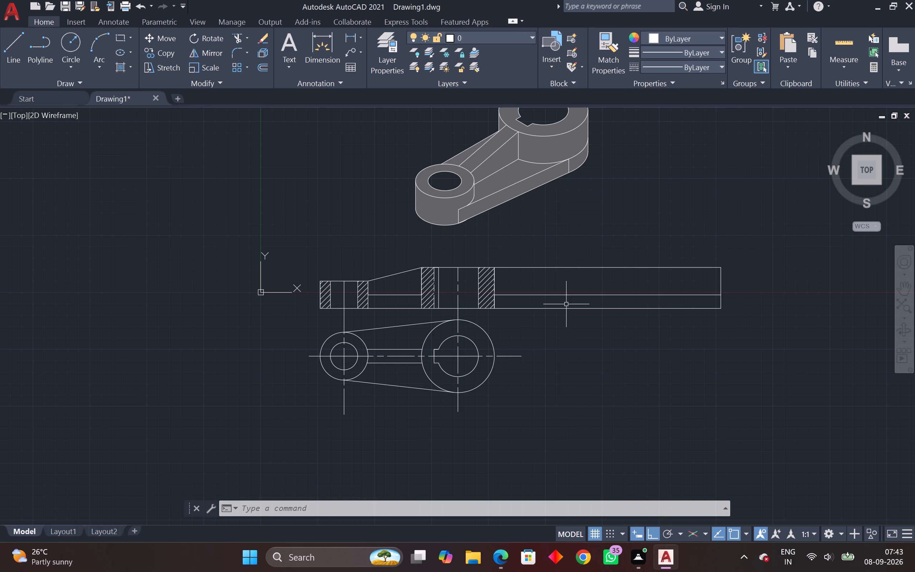
Draw the side view's stepped outline from the base projection line up to the web-level line, 18 right and 12 up.
key(l)
key(space)
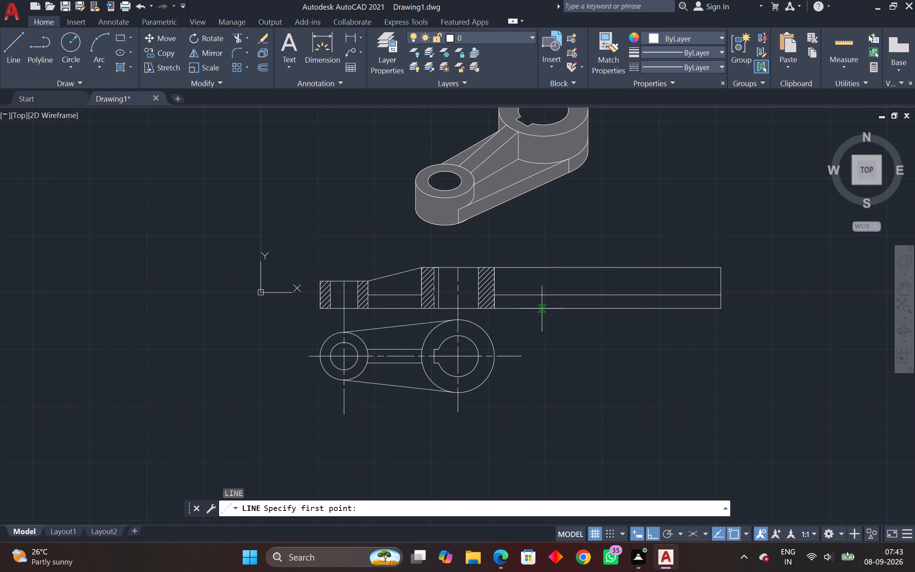
click(542, 309)
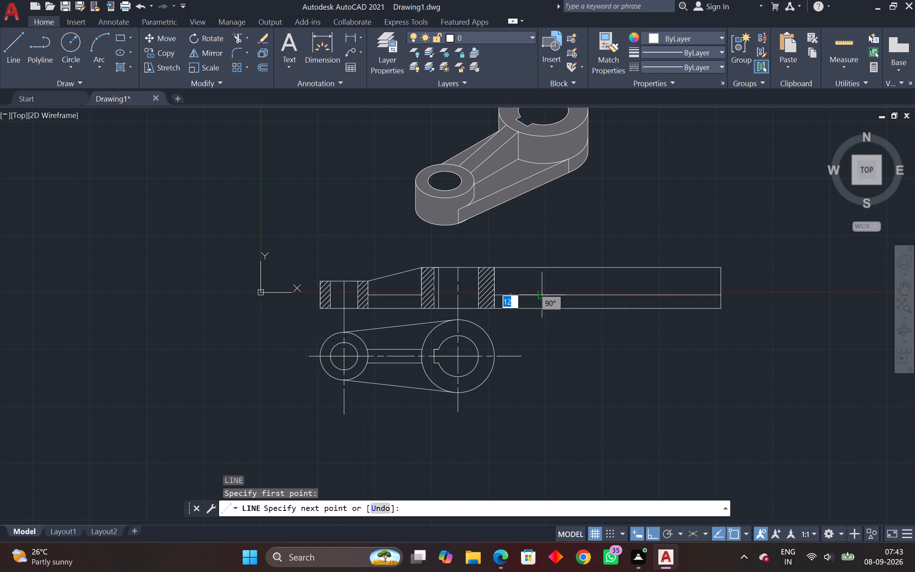
click(544, 293)
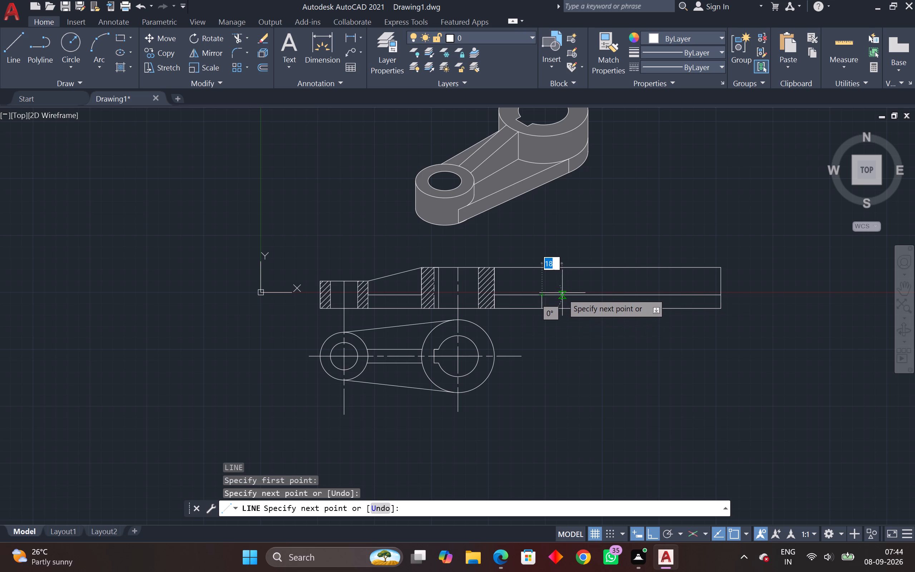
text(18)
key(Return)
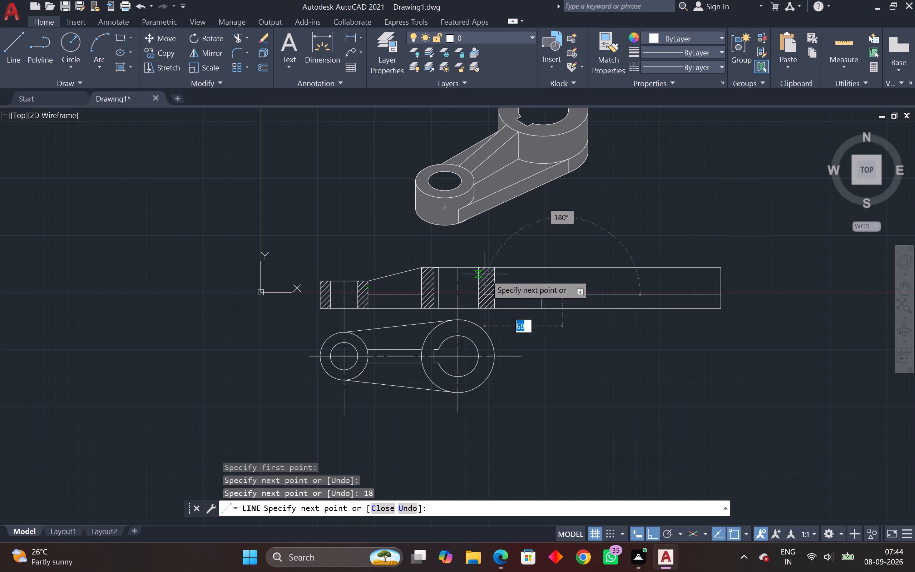
scroll(493, 277, up, 2)
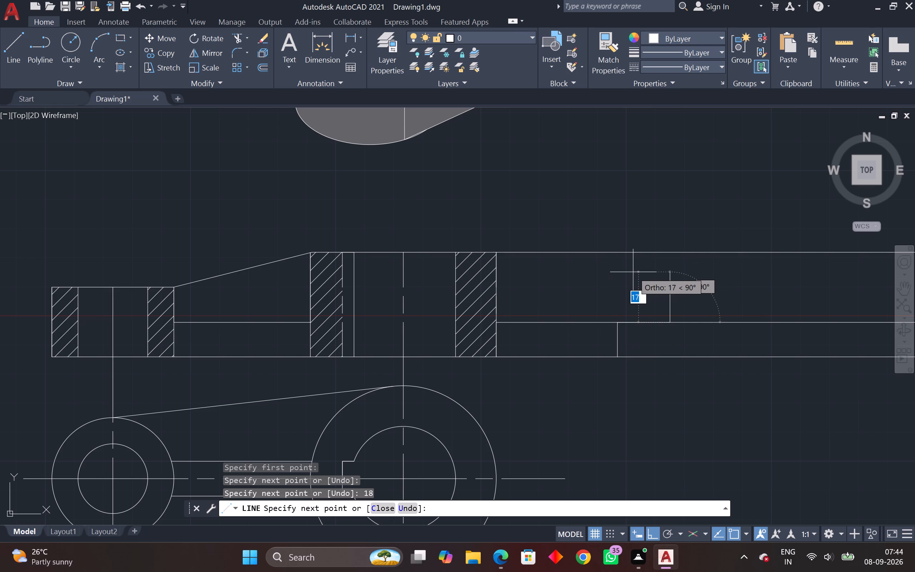
text(12)
key(Return)
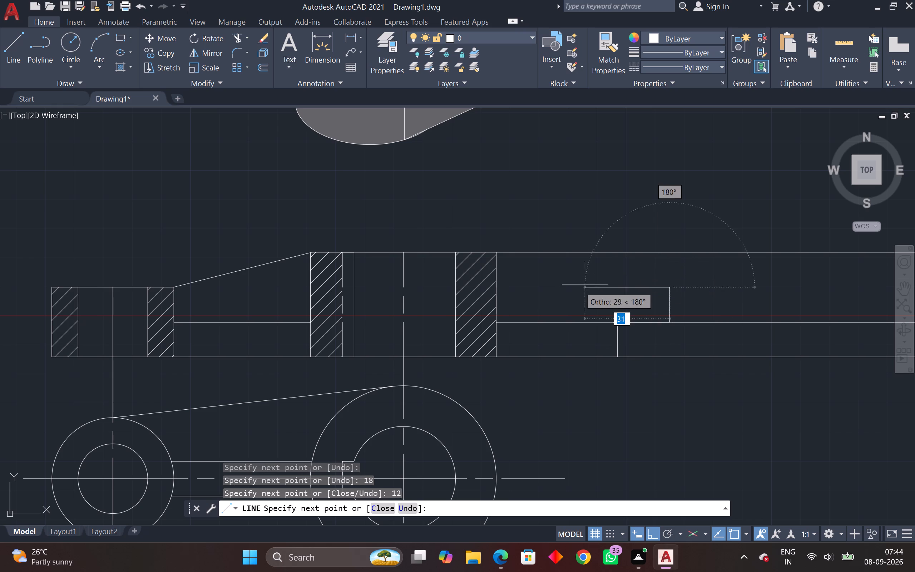
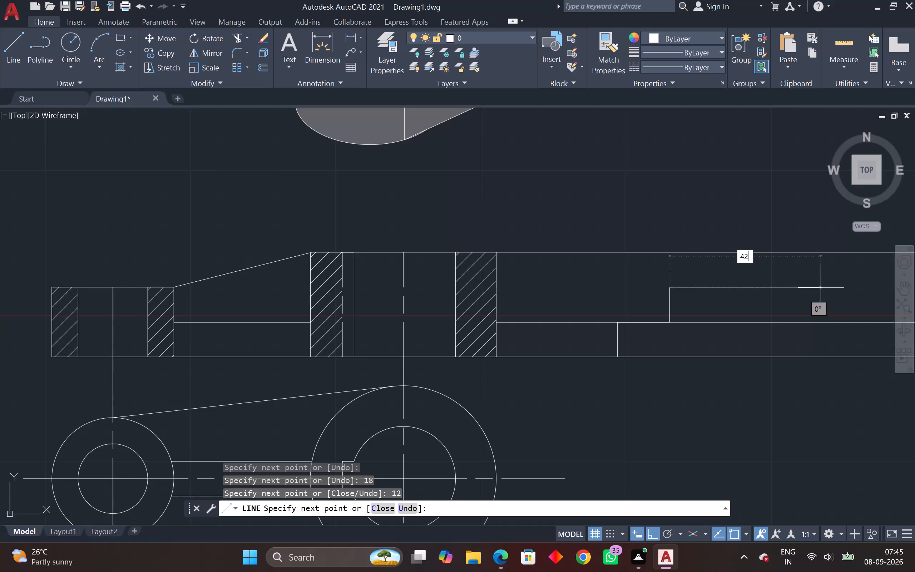
Complete the side view's stepped outline: 42 right, down to the web-level line, 18 right, and down to the base projection line.
key(Return)
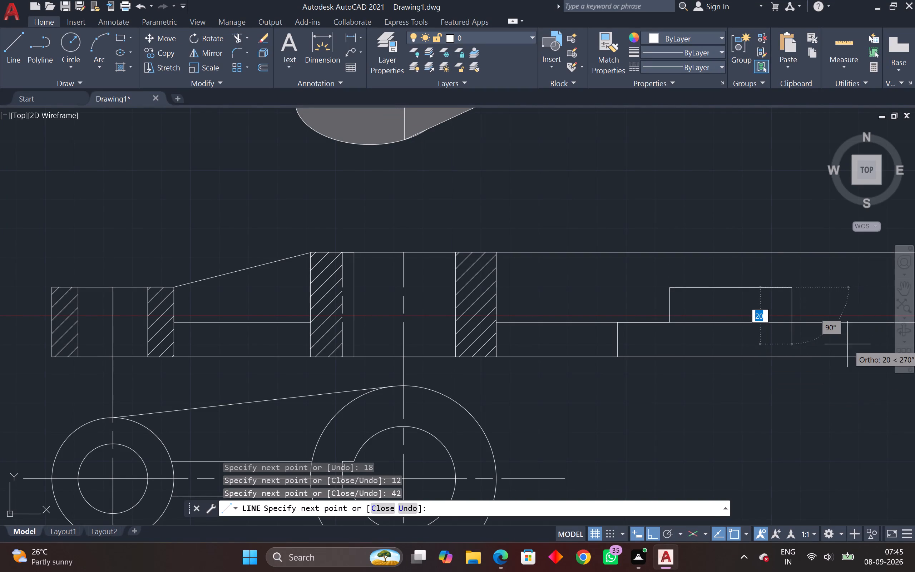
click(793, 321)
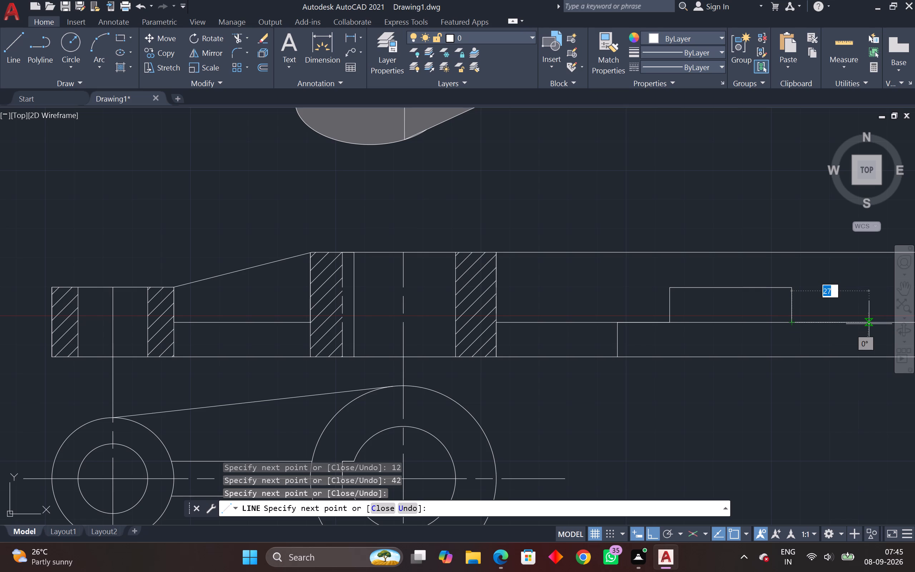
text(18)
key(Return)
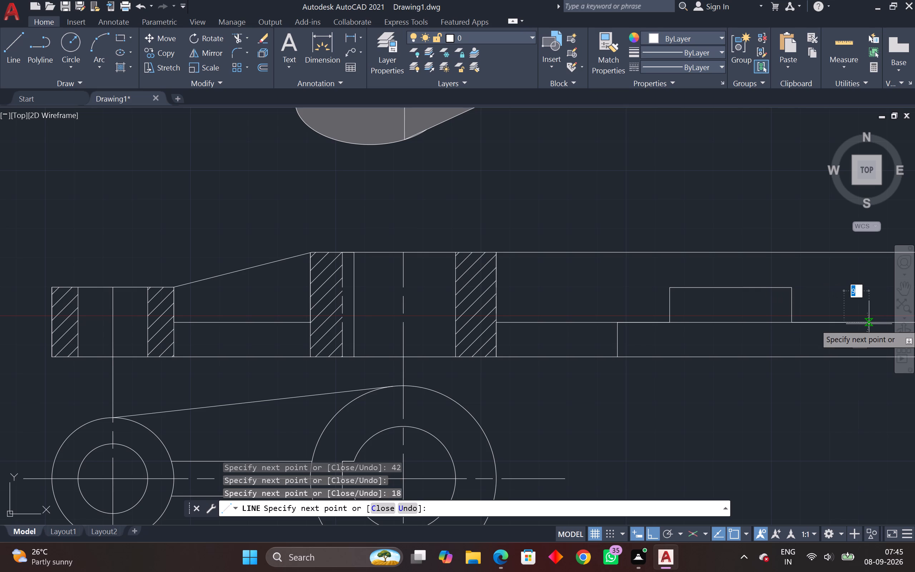
click(846, 359)
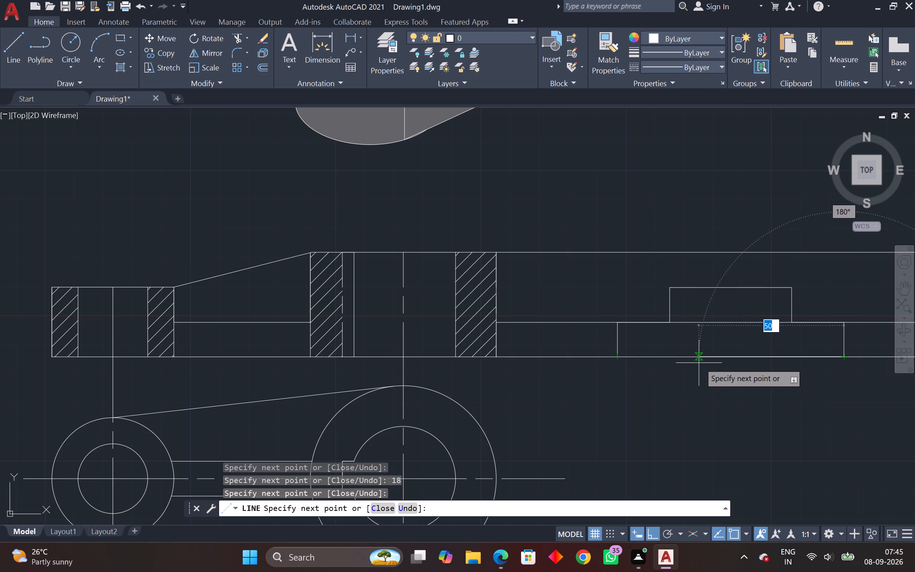
key(Escape)
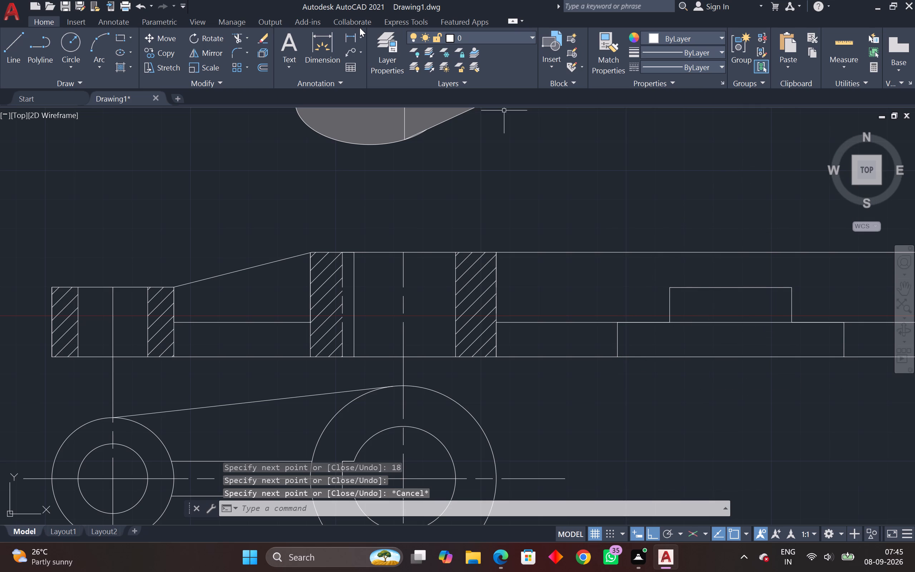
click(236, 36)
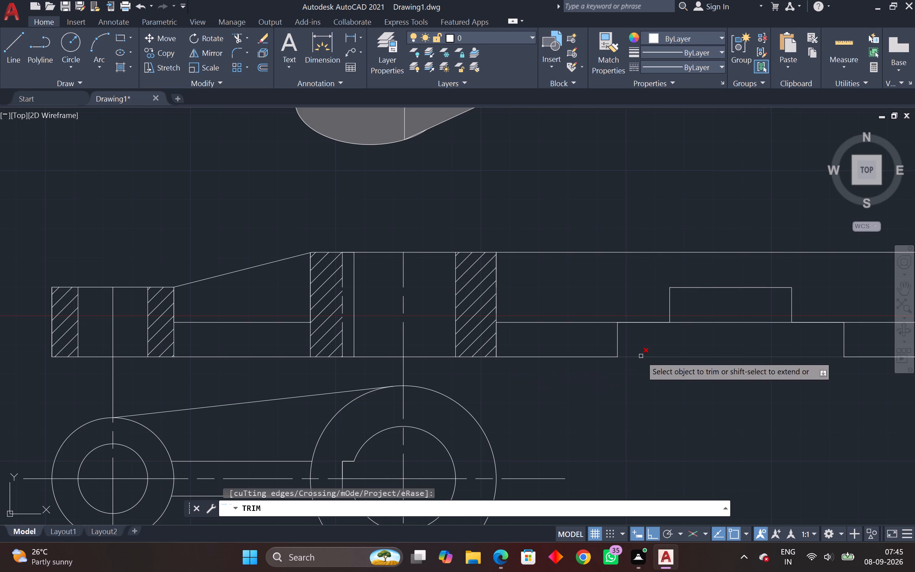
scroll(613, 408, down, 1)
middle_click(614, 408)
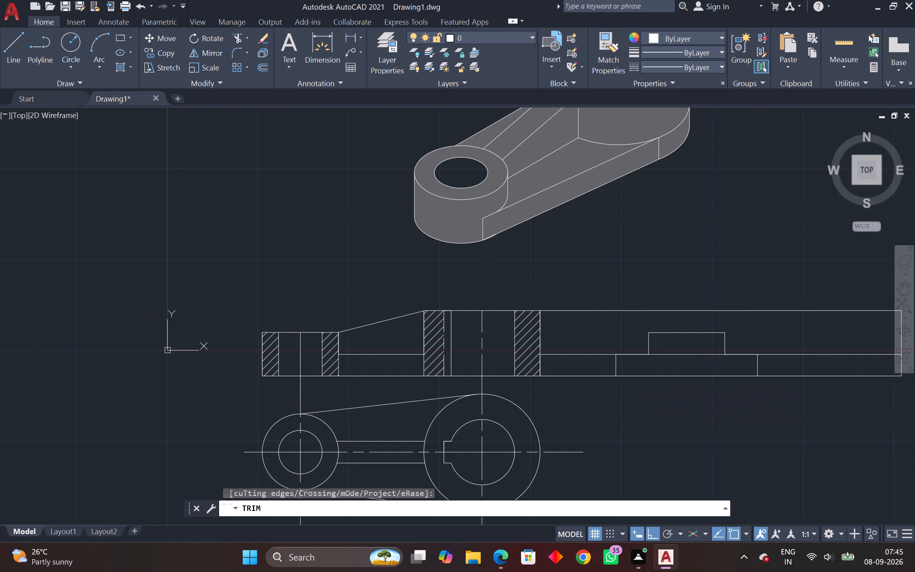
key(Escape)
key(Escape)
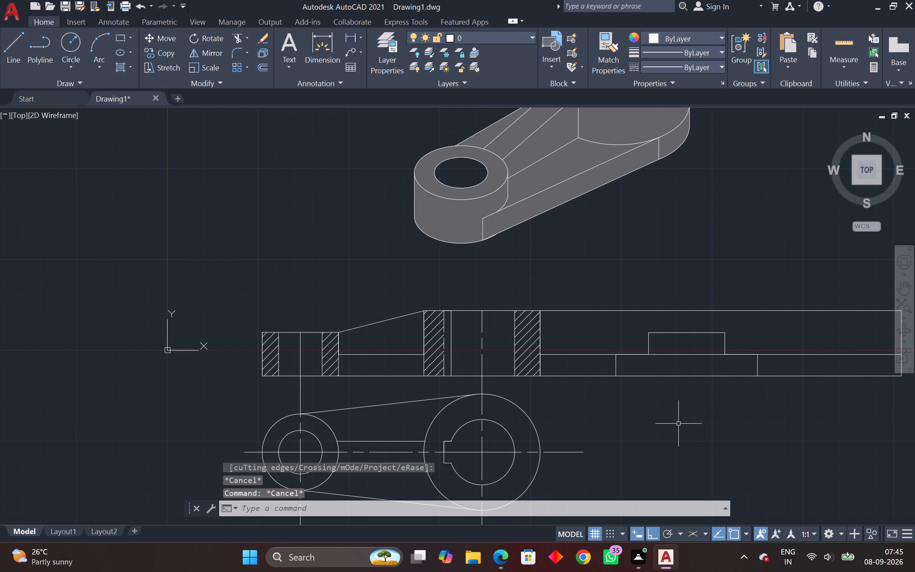
Draw vertical centre lines from the midpoint of the side view's upper step, down past the base line and about 36 up.
middle_drag(678, 424, 663, 450)
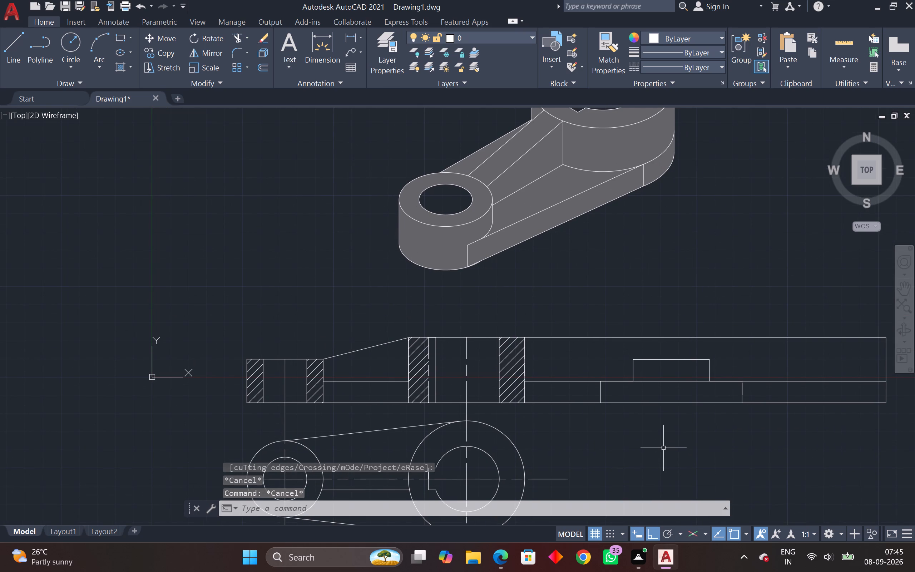
key(l)
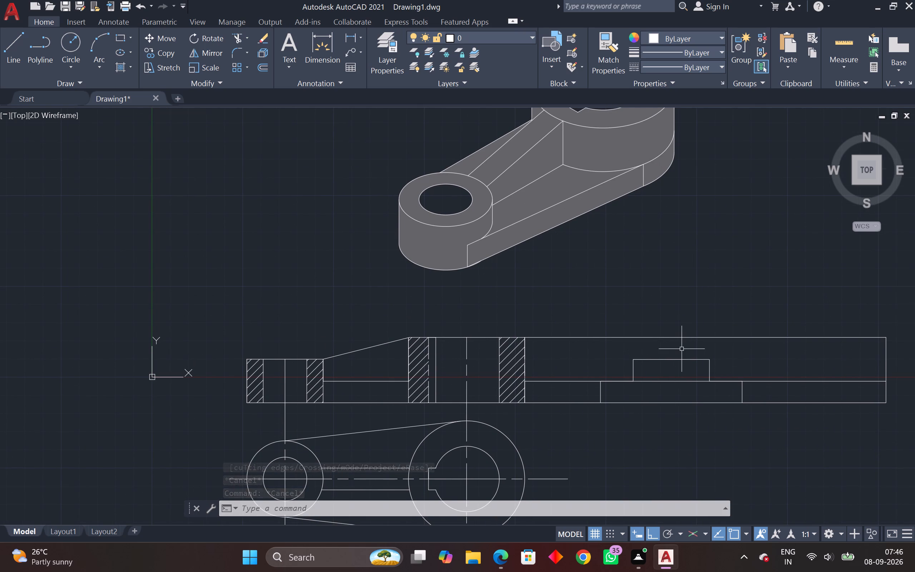
key(space)
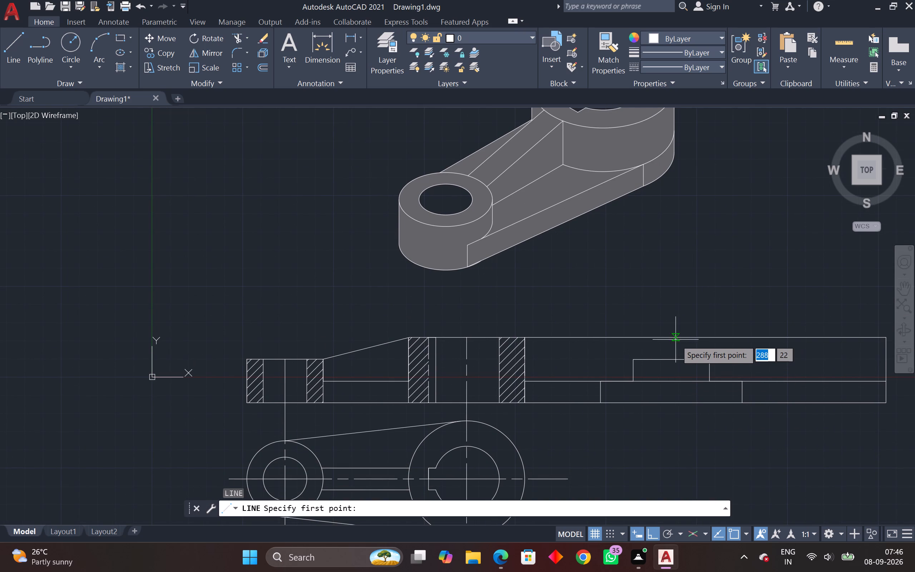
drag(671, 358, 677, 384)
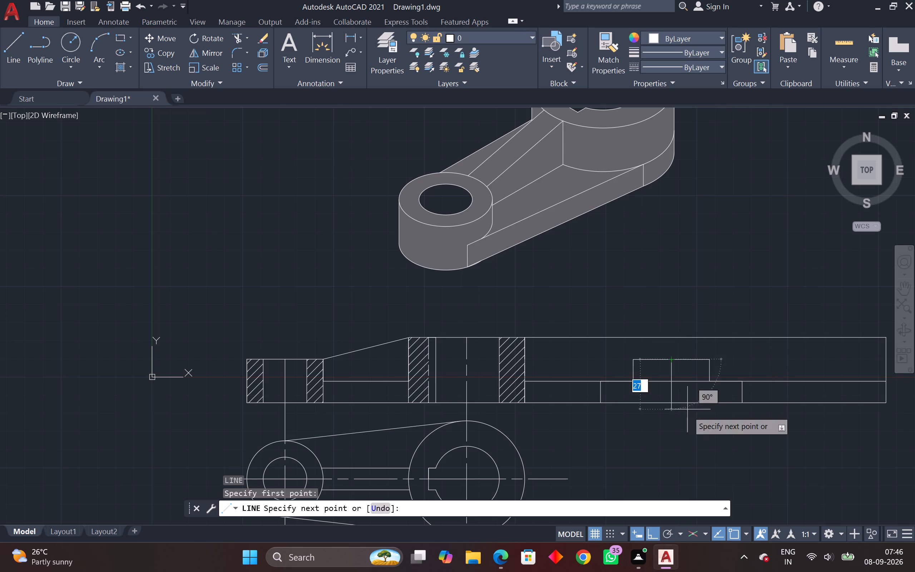
click(686, 438)
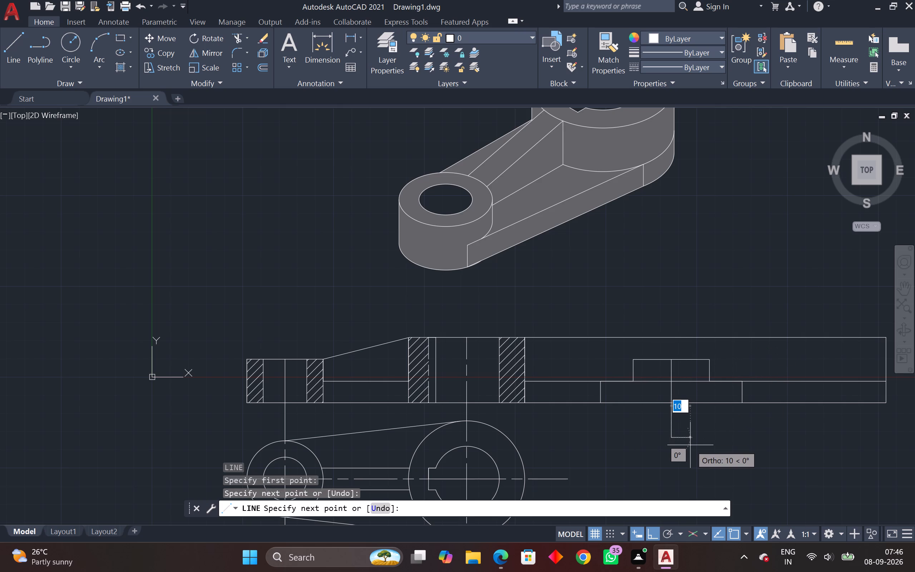
key(space)
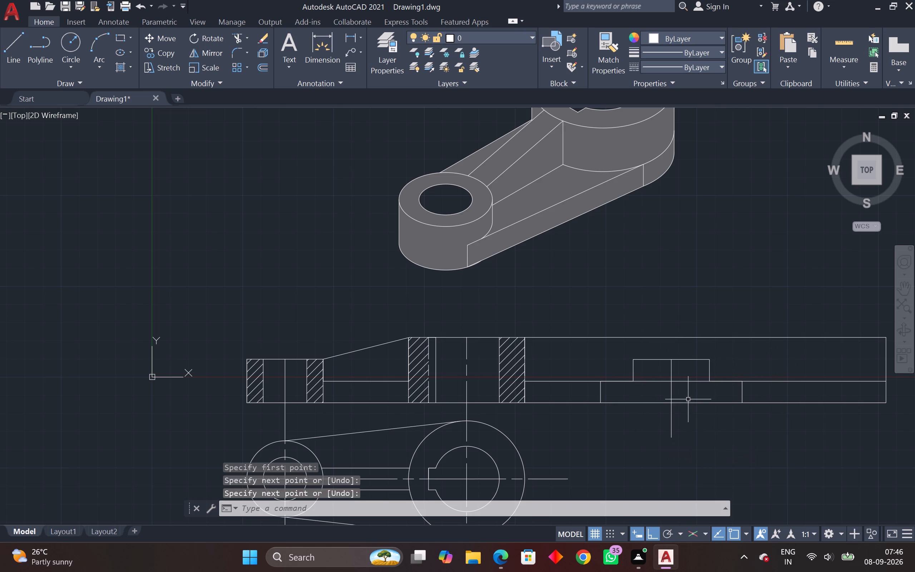
text(L)
key(space)
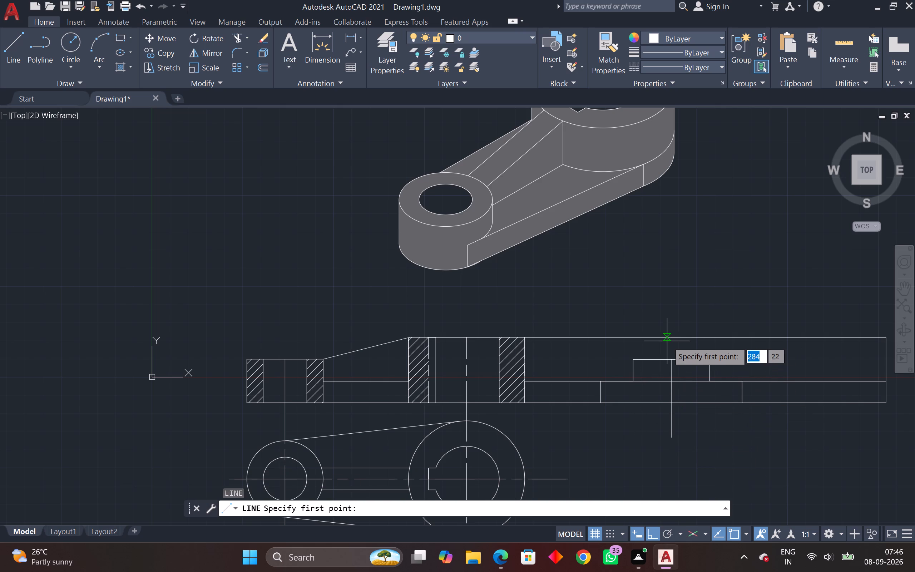
click(673, 357)
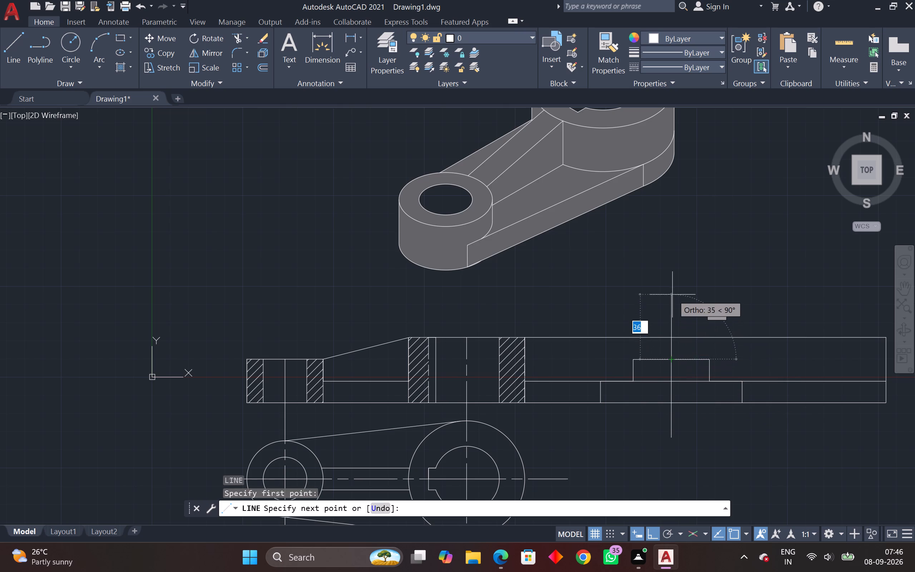
click(673, 293)
key(Escape)
key(Escape)
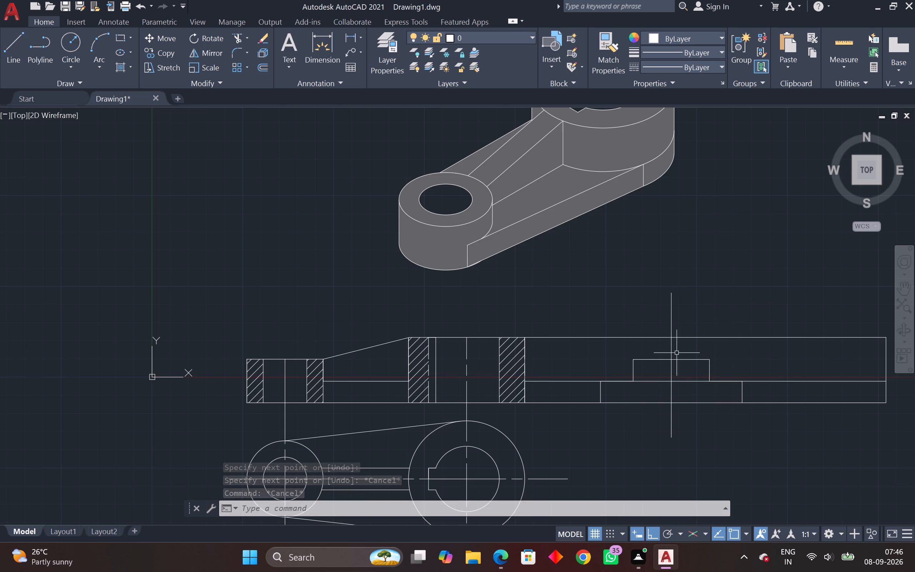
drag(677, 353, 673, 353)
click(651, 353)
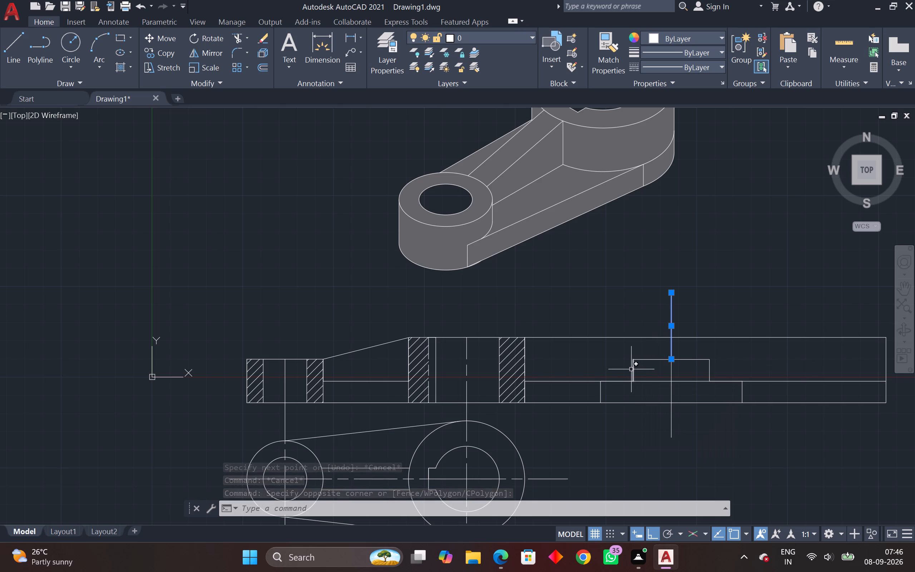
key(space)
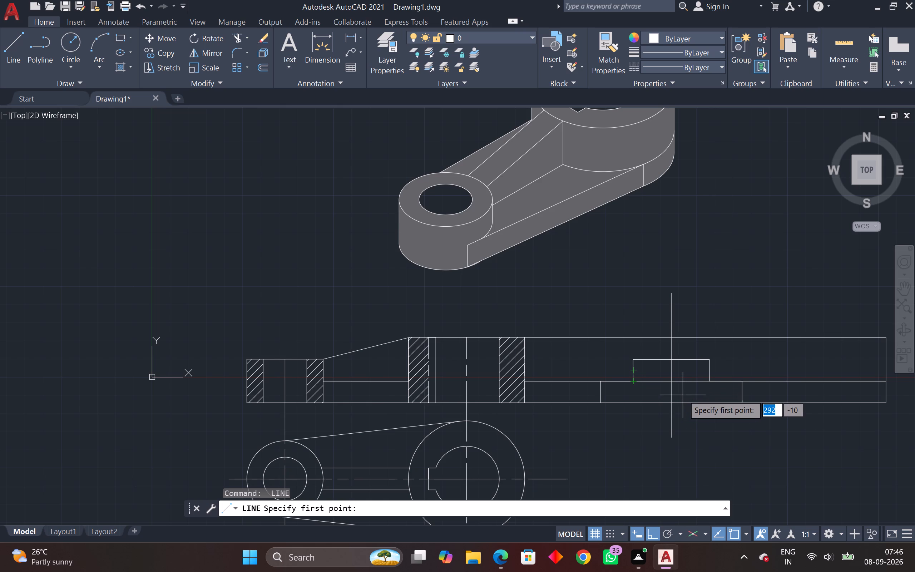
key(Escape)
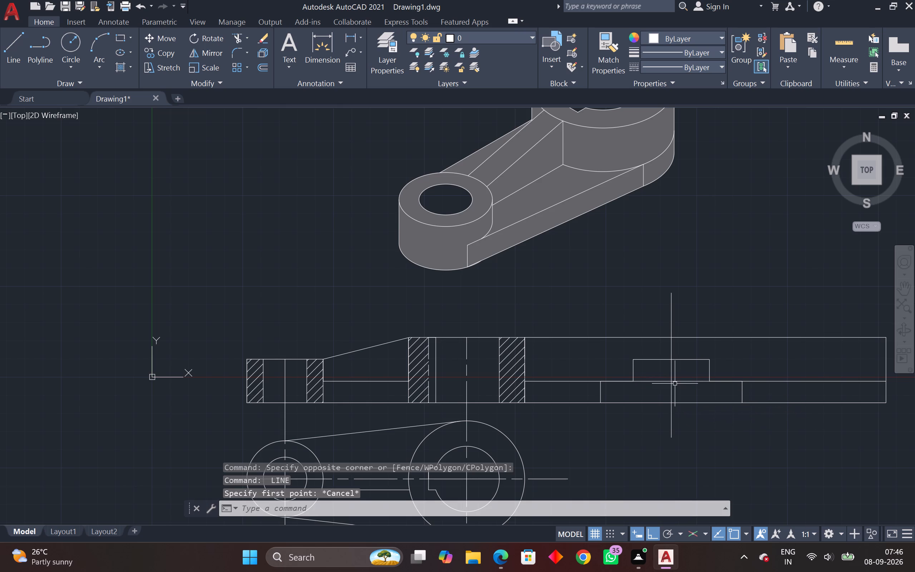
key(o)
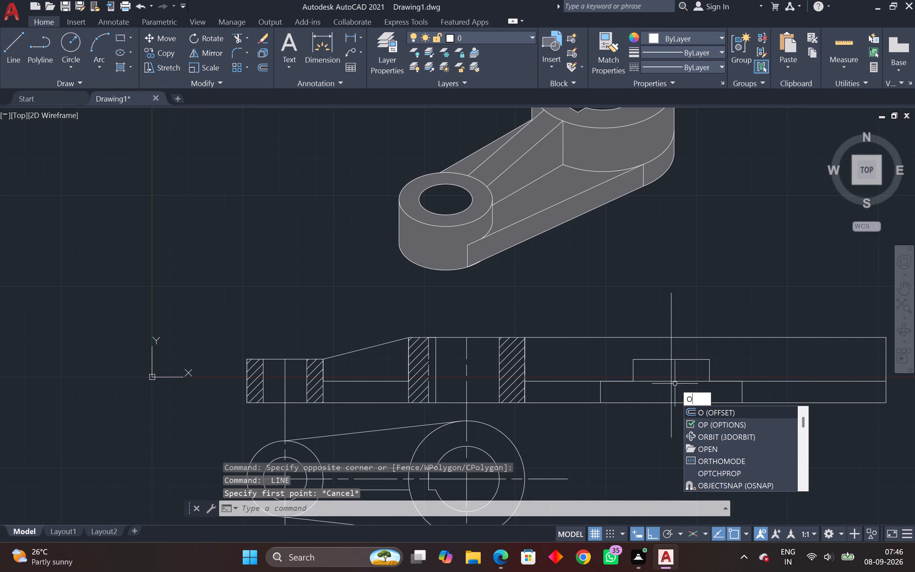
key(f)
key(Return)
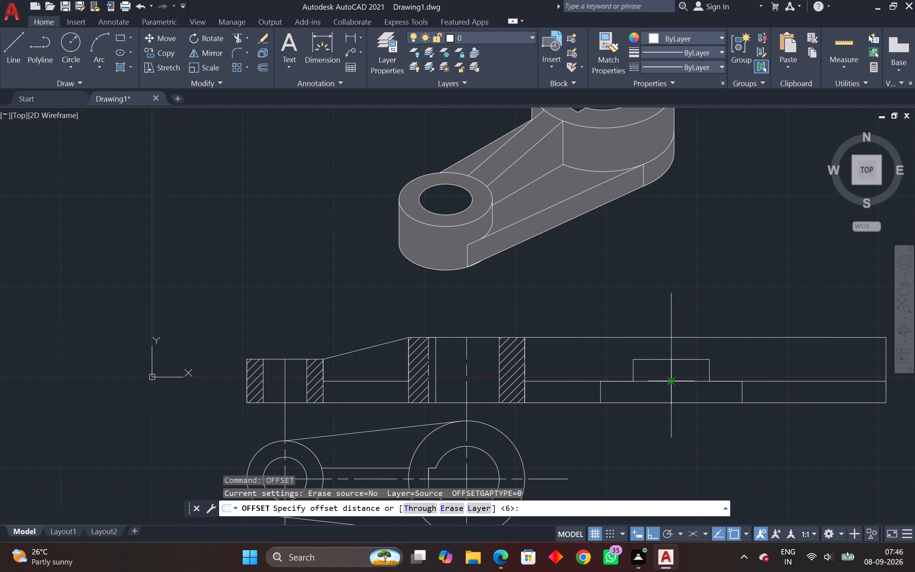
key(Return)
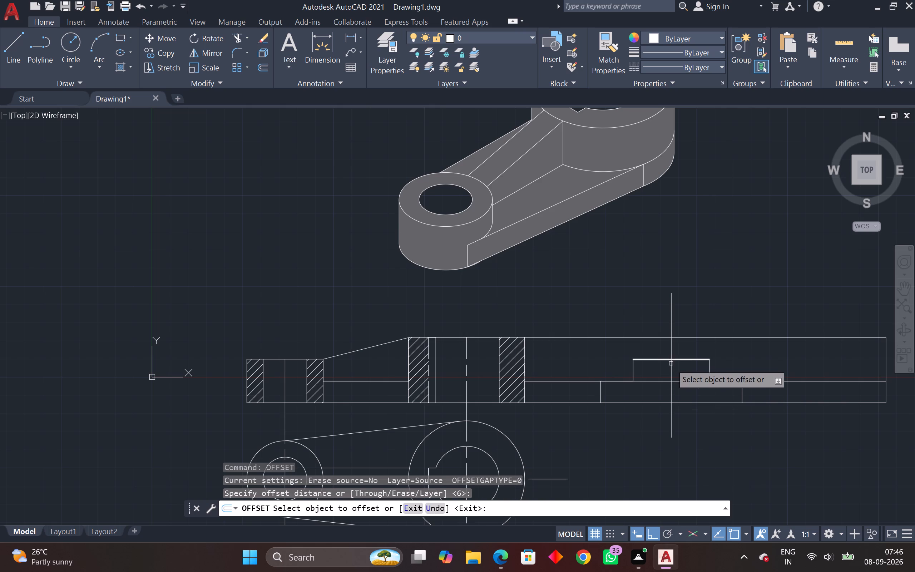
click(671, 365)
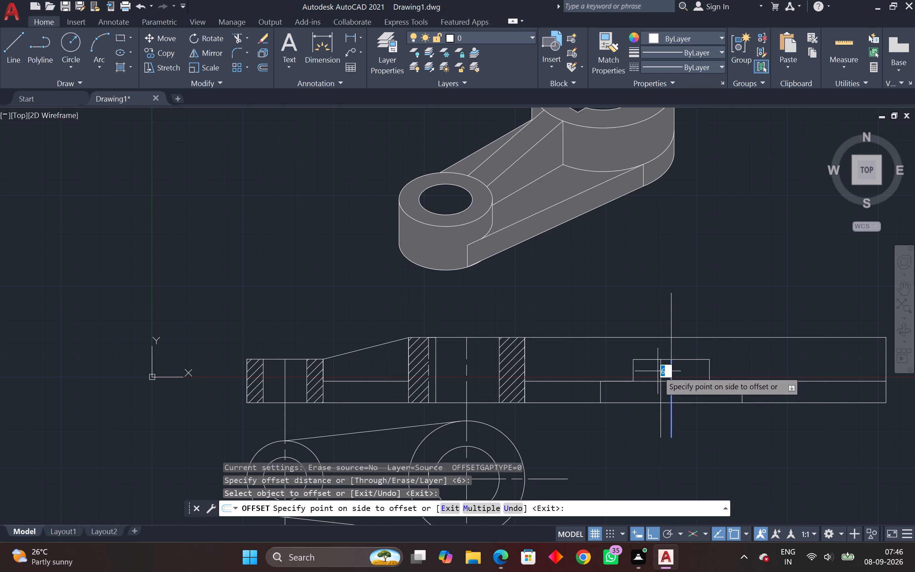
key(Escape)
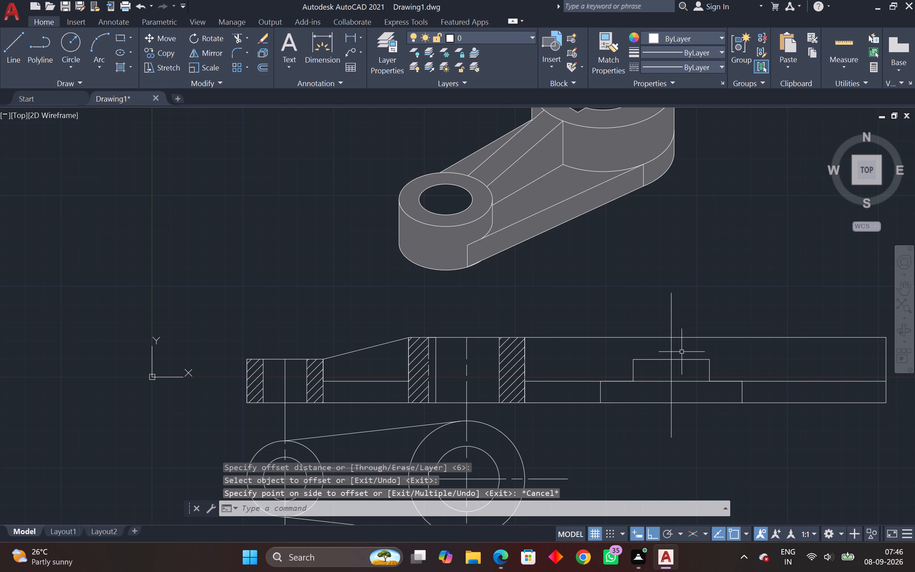
Offset the vertical line above the side view's upper step by 6 to both sides.
key(o)
text(F)
key(space)
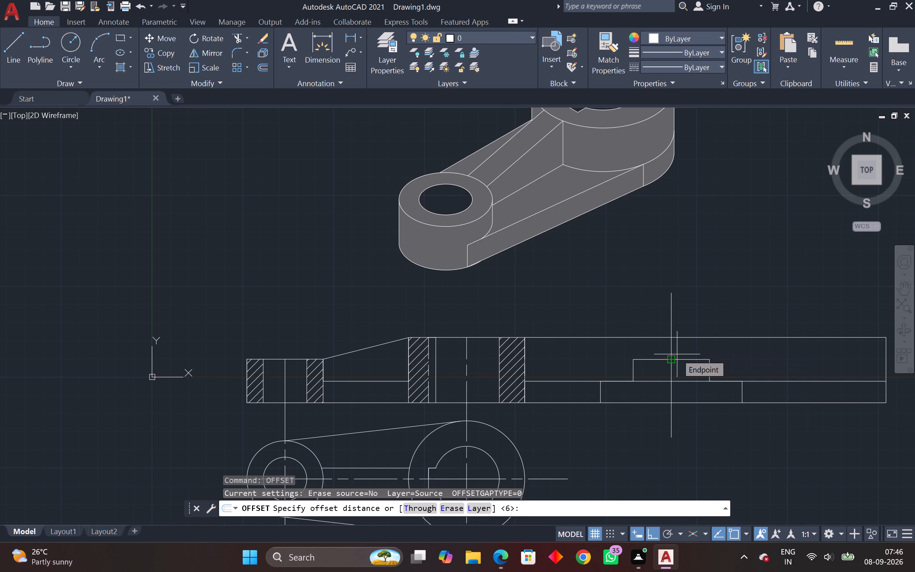
key(space)
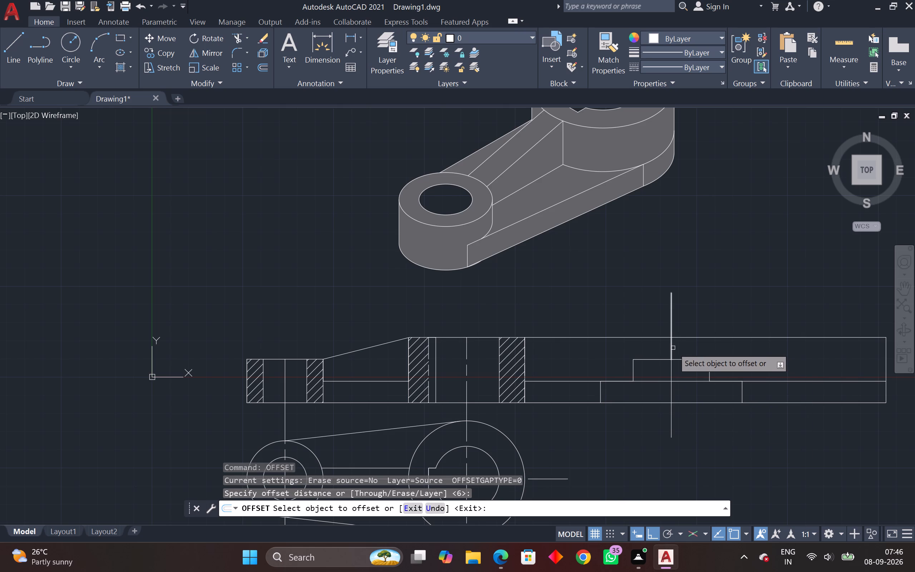
click(673, 348)
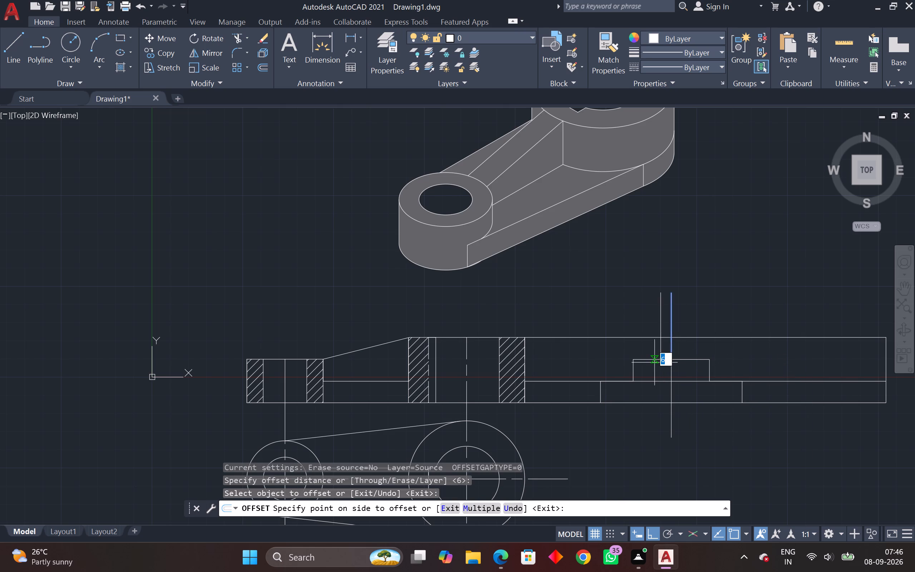
click(654, 363)
click(670, 352)
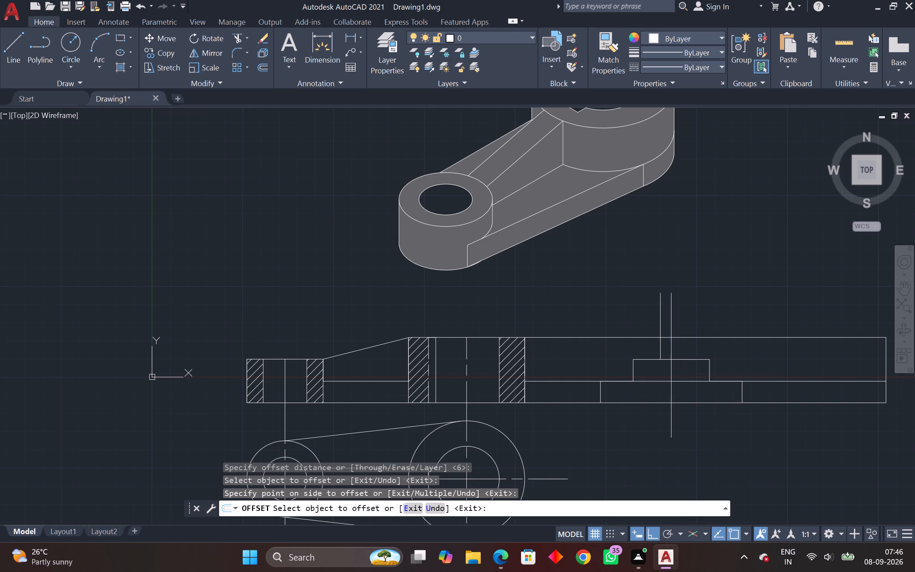
click(689, 349)
key(Escape)
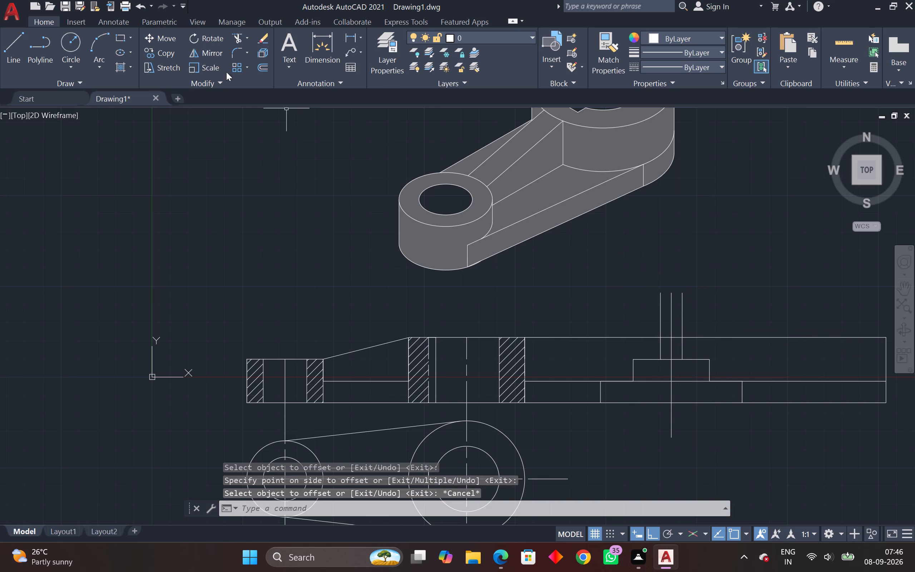
Trim the three vertical lines where they extend above the section's top projection line.
click(235, 39)
drag(610, 315, 663, 309)
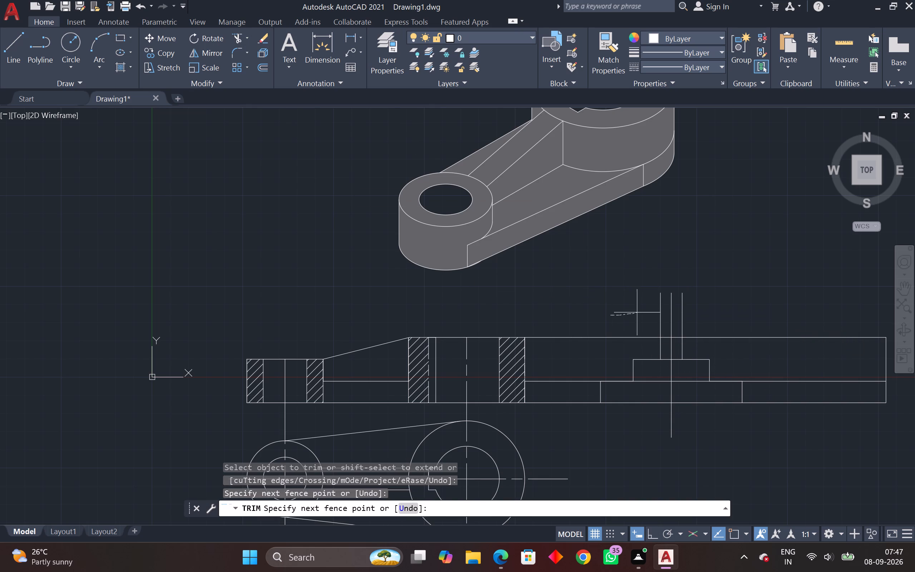
drag(663, 309, 717, 305)
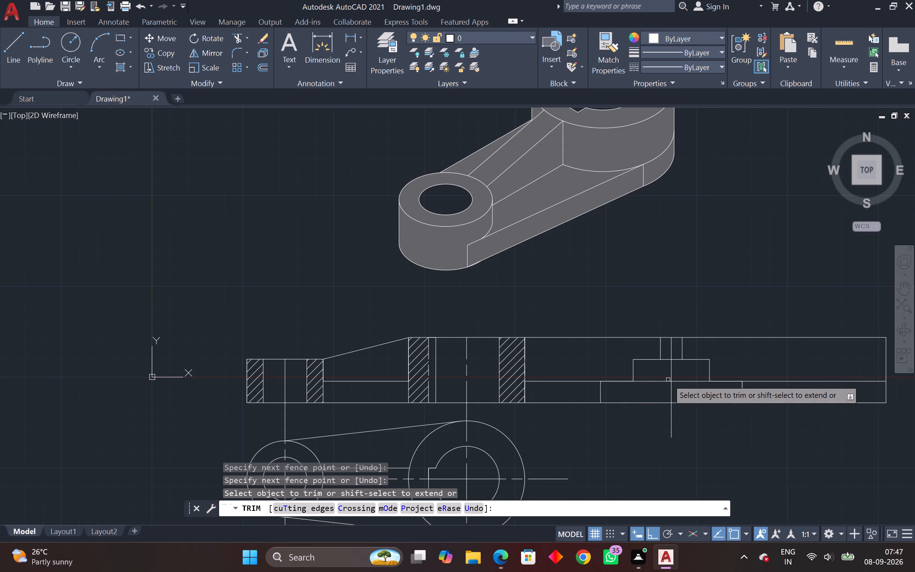
scroll(619, 430, up, 1)
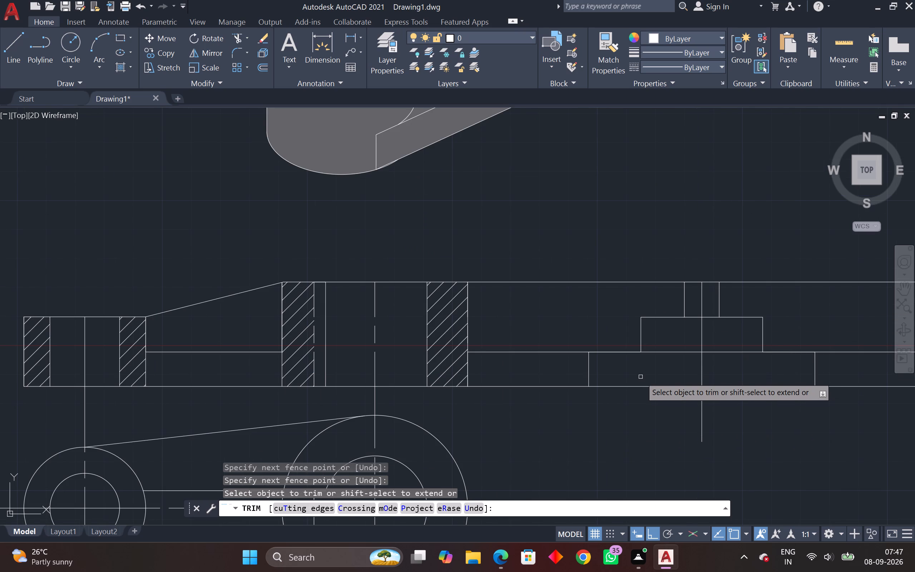
middle_drag(540, 396, 553, 371)
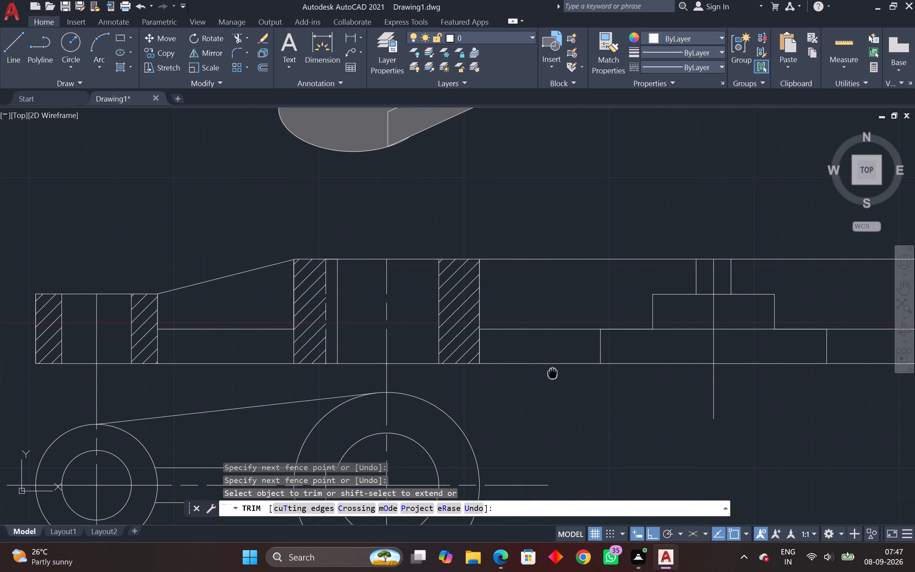
middle_drag(553, 371, 642, 286)
key(Escape)
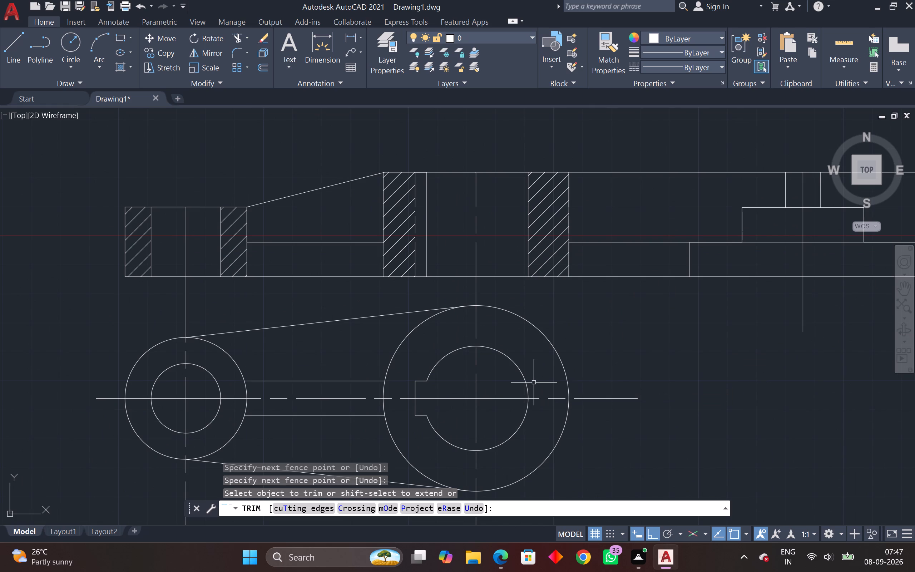
Match the side view's vertical centre lines to the linetype properties of the plan view's horizontal centre line.
key(Escape)
click(542, 381)
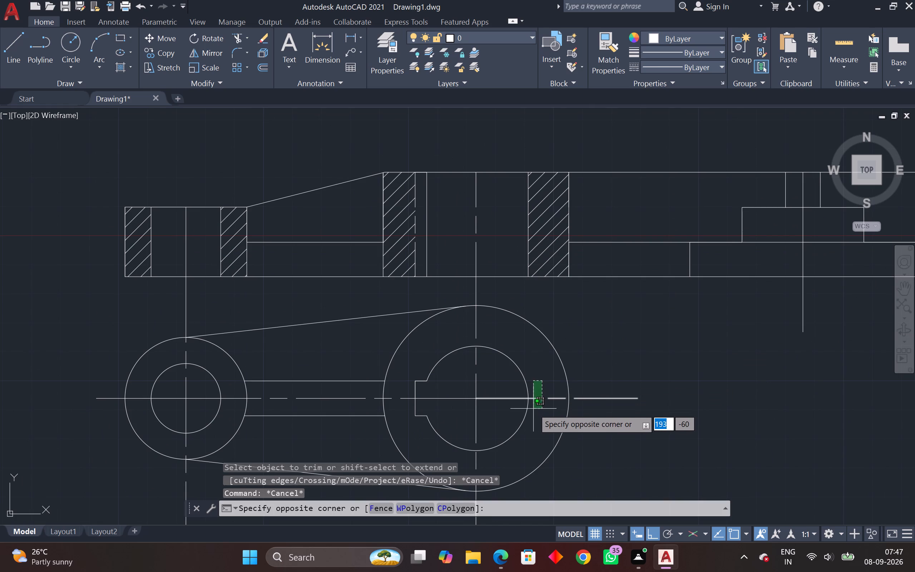
click(534, 409)
click(597, 43)
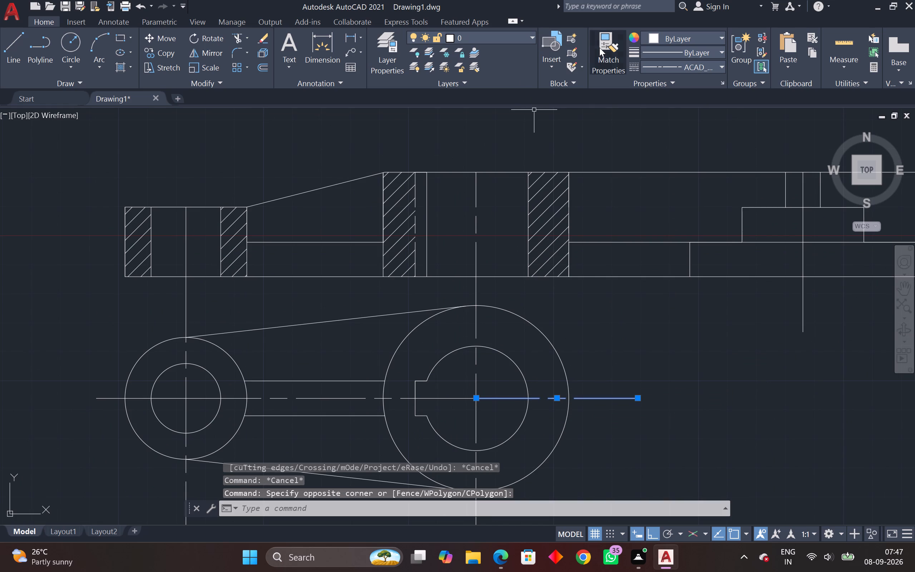
middle_drag(645, 166, 490, 163)
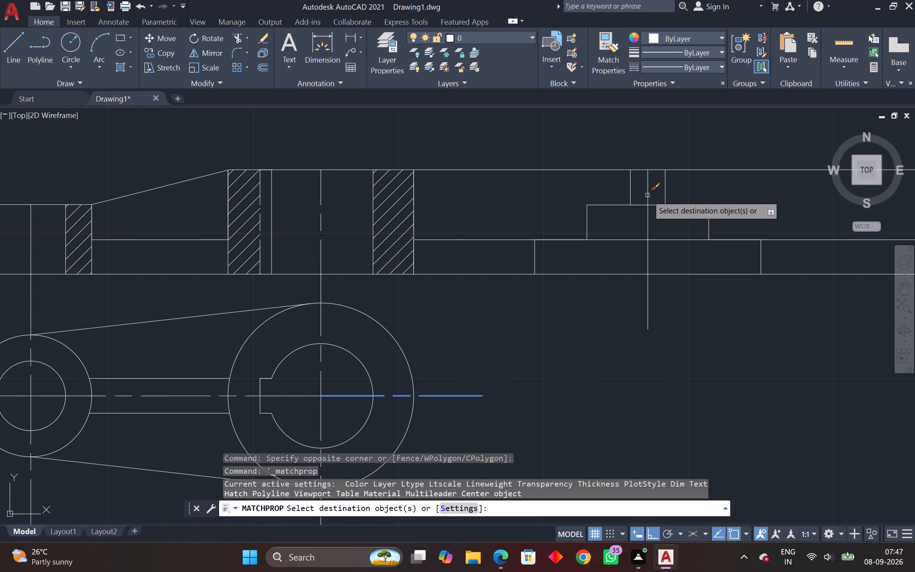
click(647, 195)
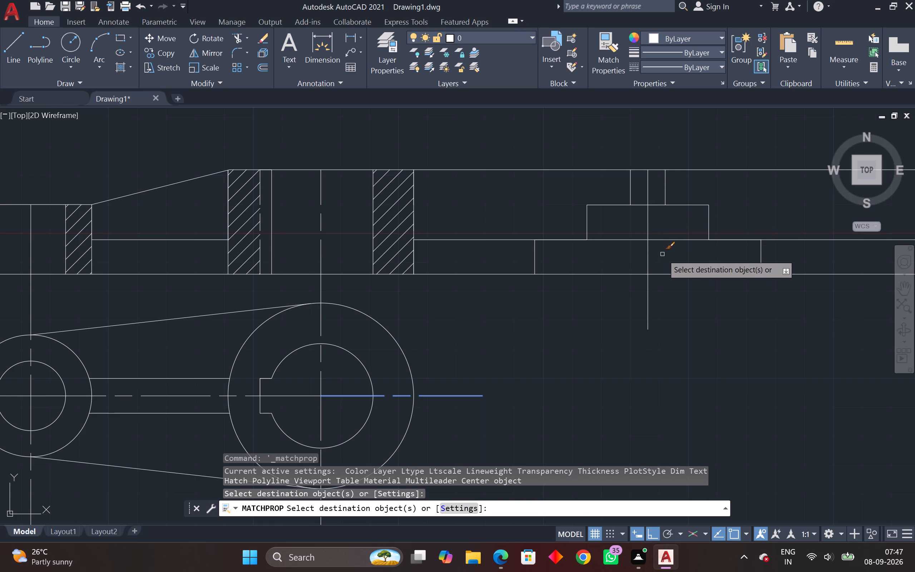
scroll(661, 254, up, 2)
click(630, 247)
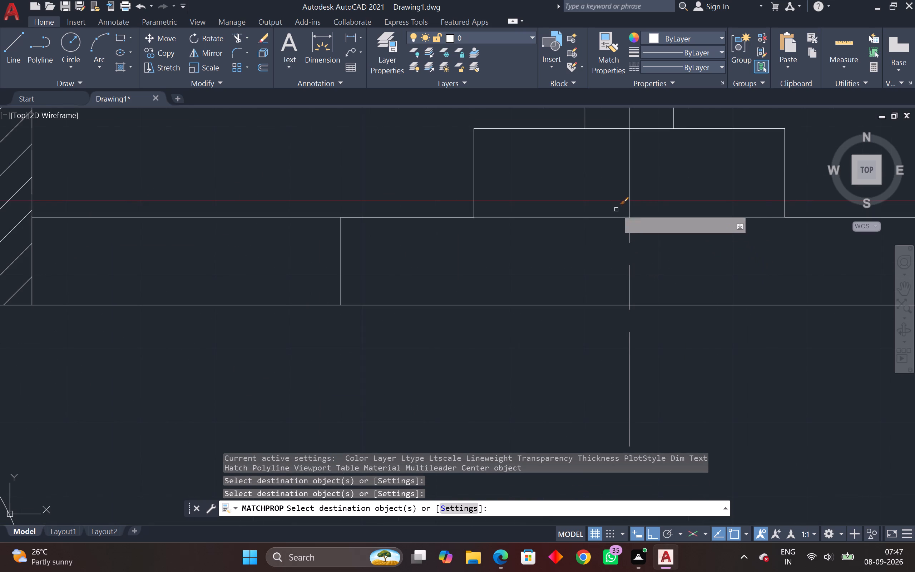
click(628, 192)
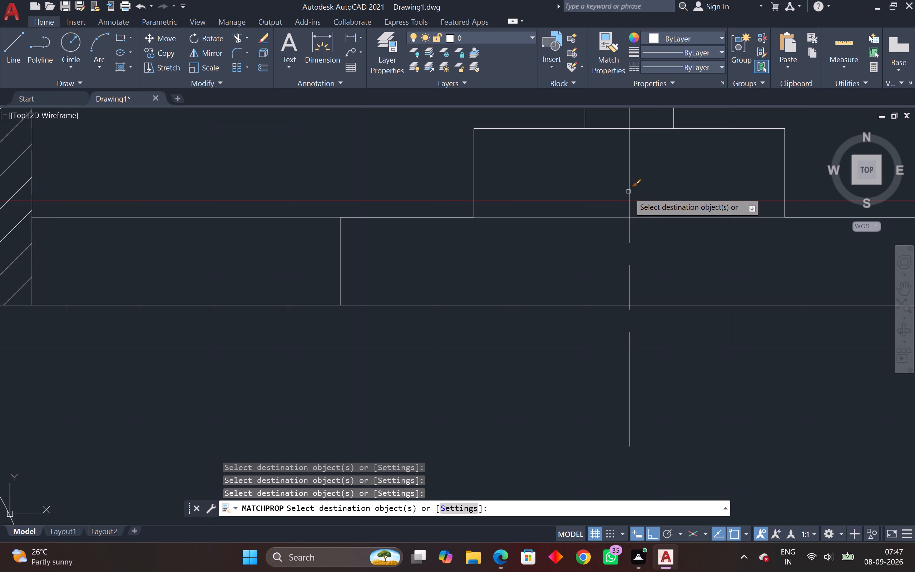
middle_drag(628, 207, 614, 326)
click(618, 235)
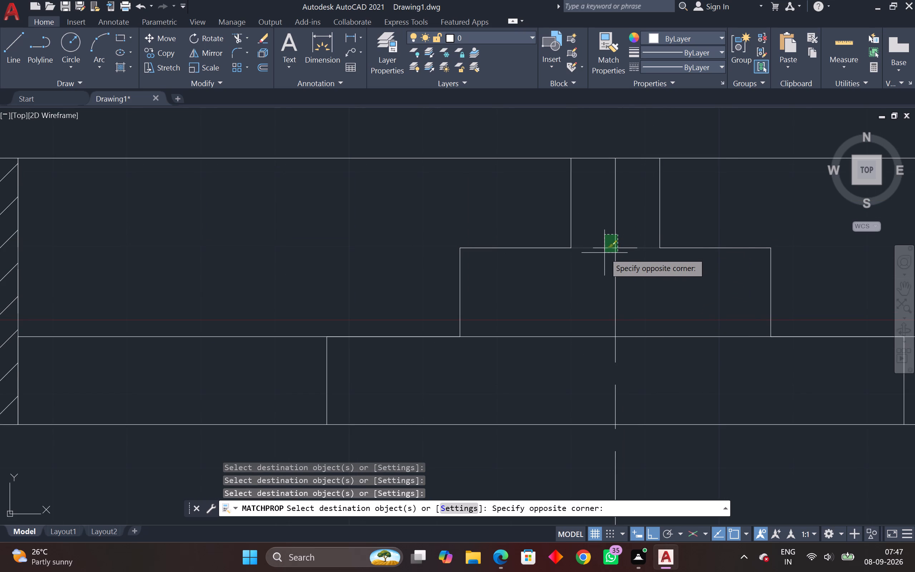
scroll(604, 254, down, 1)
middle_drag(604, 254, 559, 255)
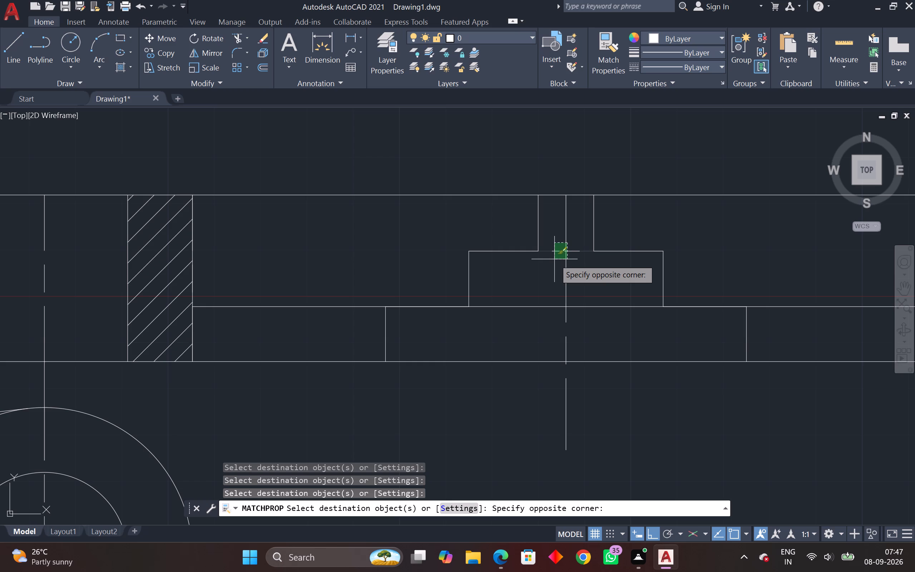
key(Escape)
key(Escape)
key(Escape)
key(Escape)
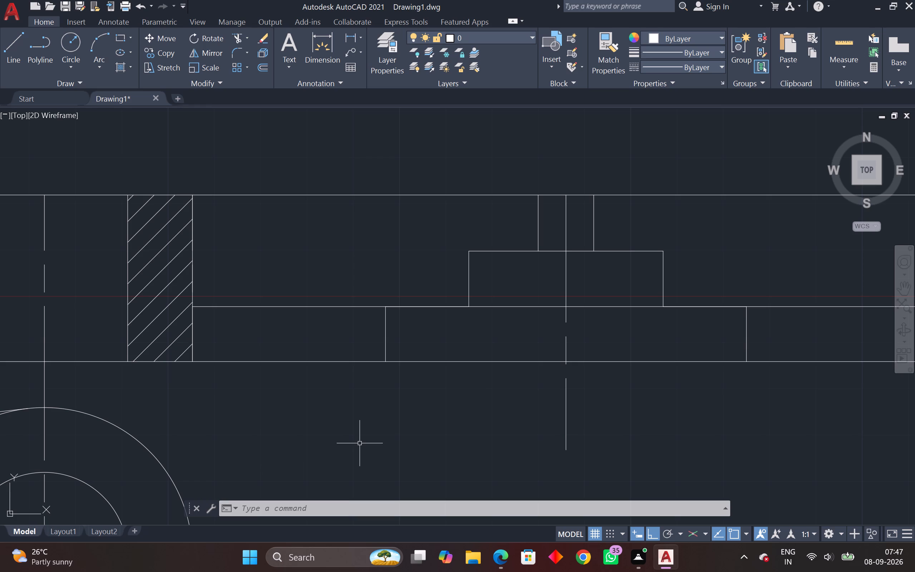
Delete the top edge and both vertical edges of the side view's upper step.
click(625, 245)
click(610, 266)
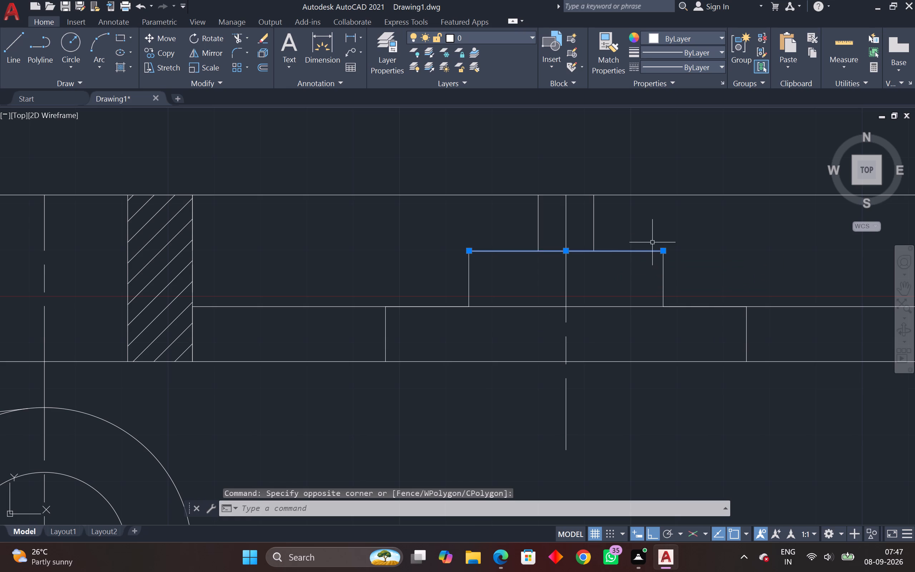
click(673, 245)
click(643, 275)
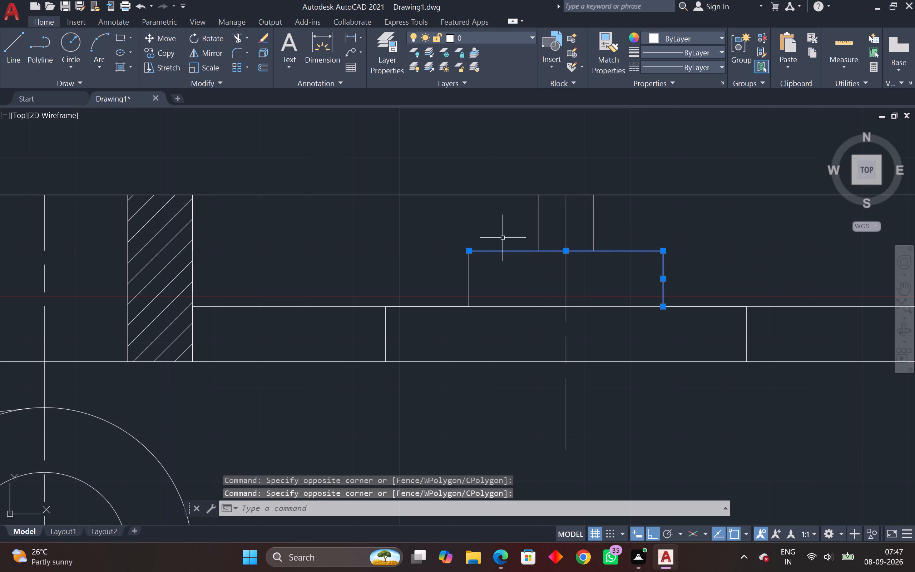
drag(495, 245, 476, 271)
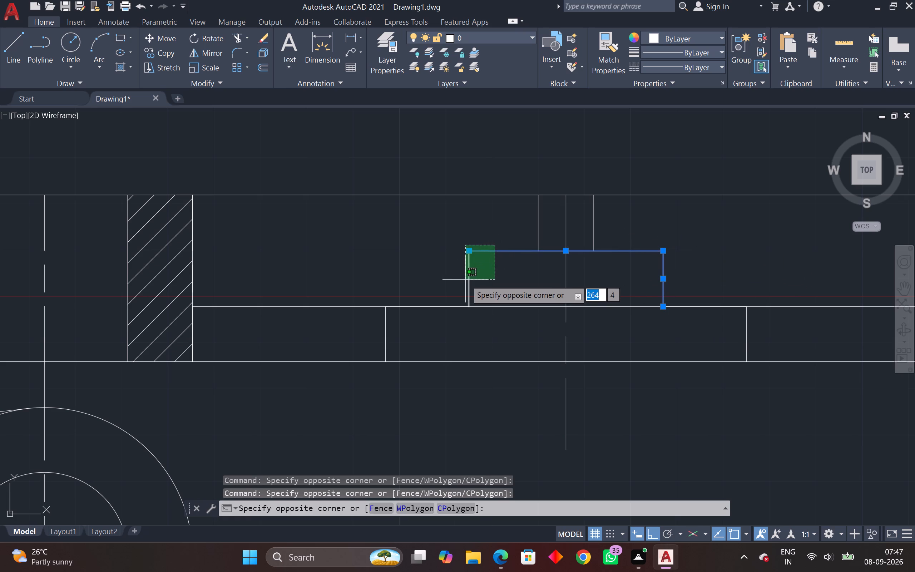
click(465, 280)
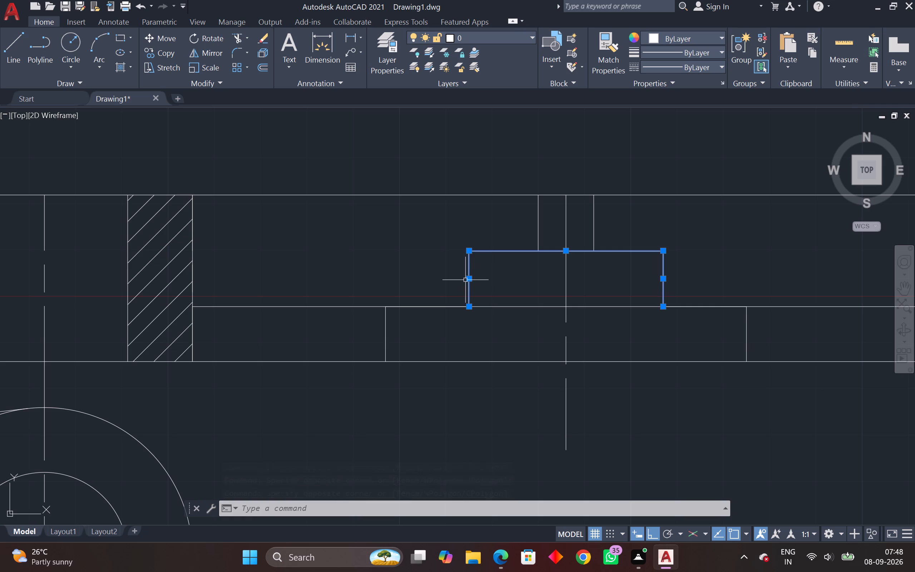
key(Delete)
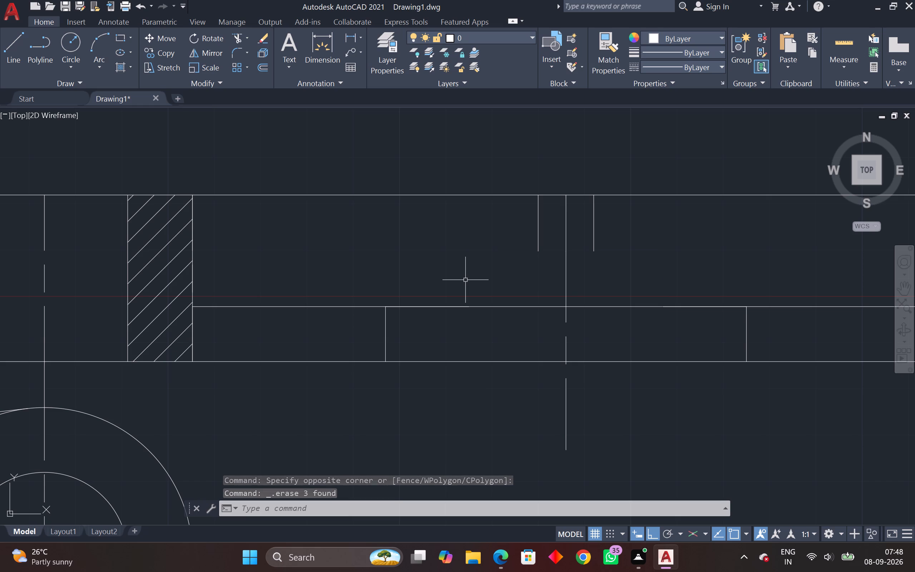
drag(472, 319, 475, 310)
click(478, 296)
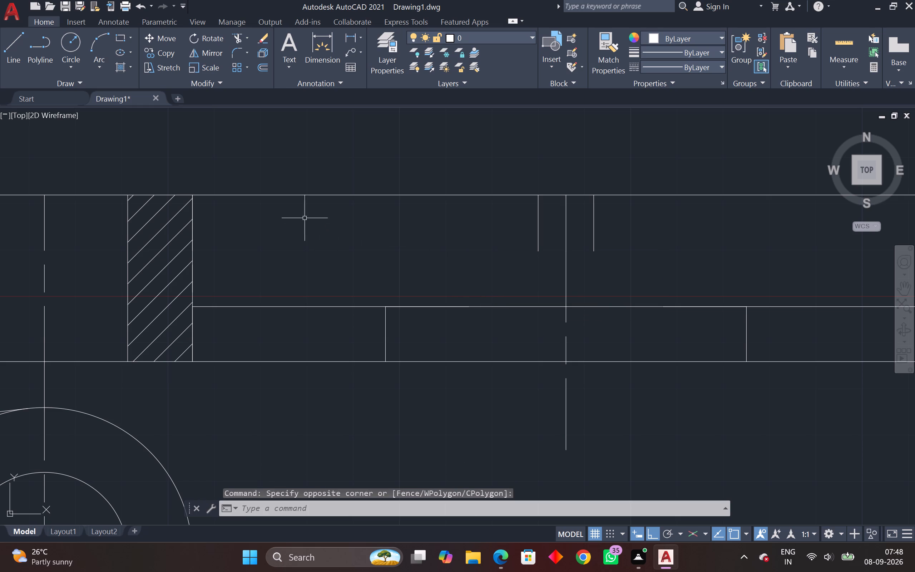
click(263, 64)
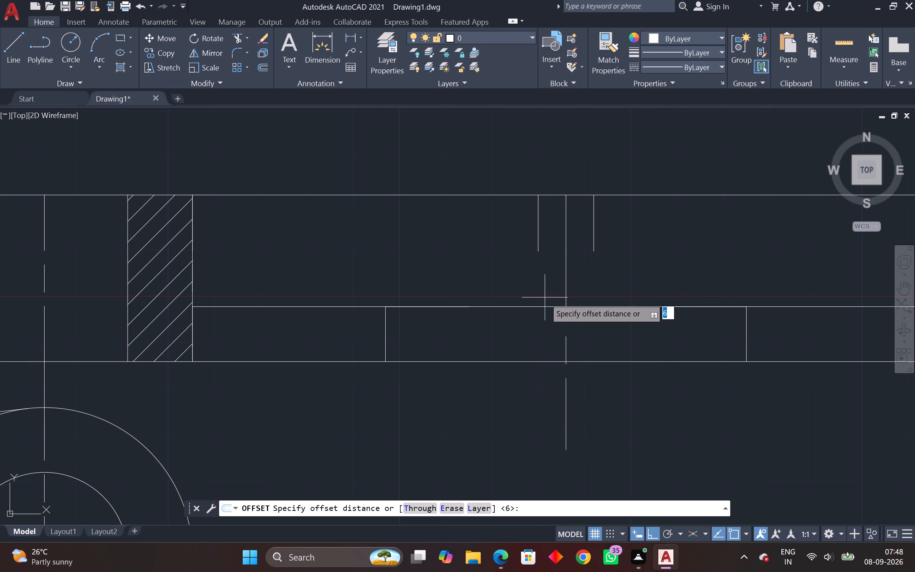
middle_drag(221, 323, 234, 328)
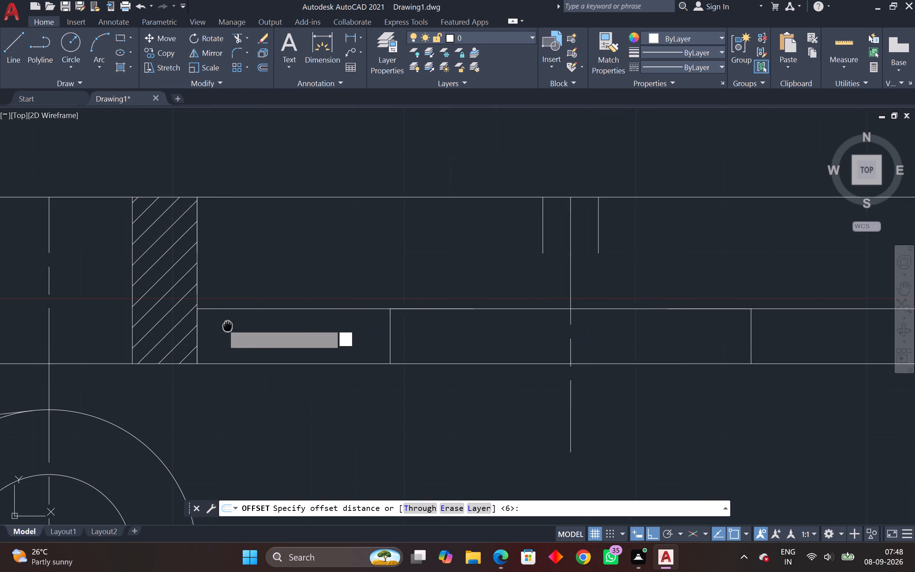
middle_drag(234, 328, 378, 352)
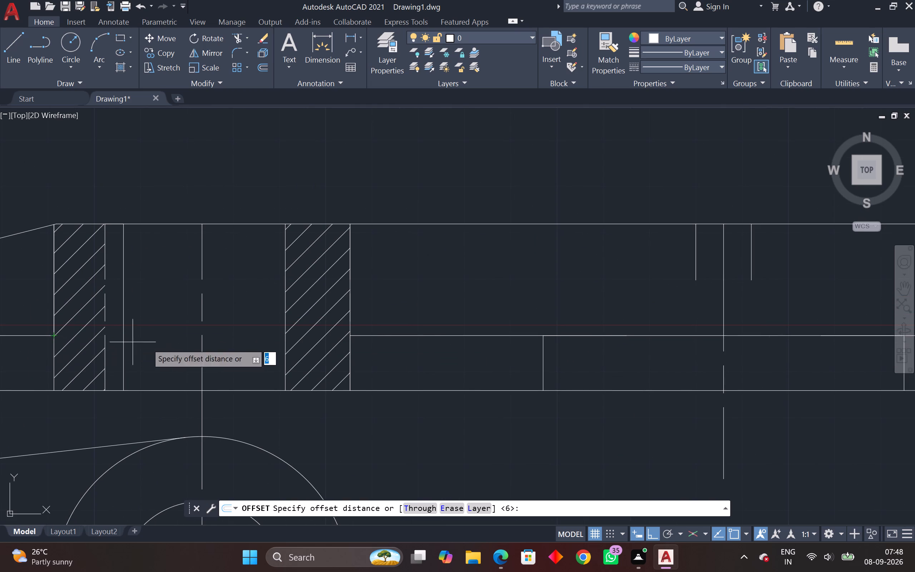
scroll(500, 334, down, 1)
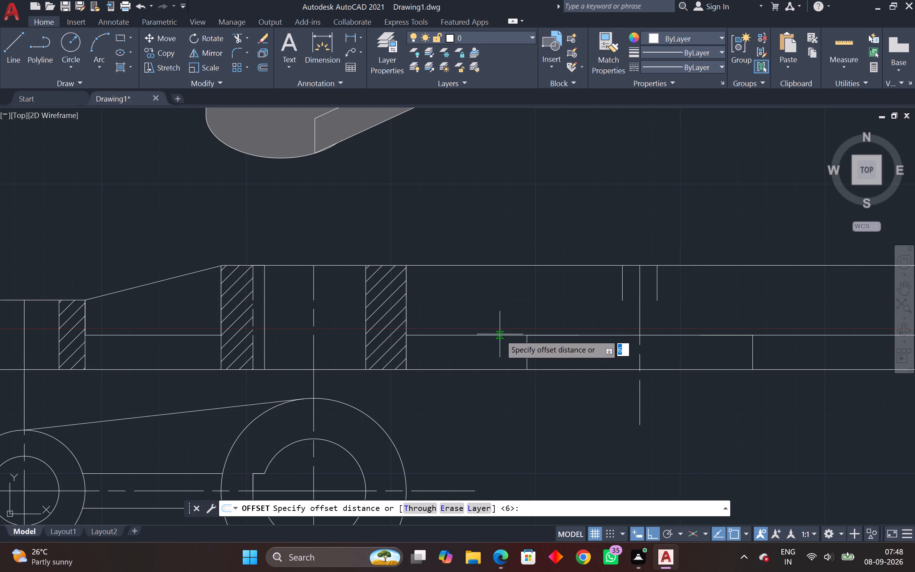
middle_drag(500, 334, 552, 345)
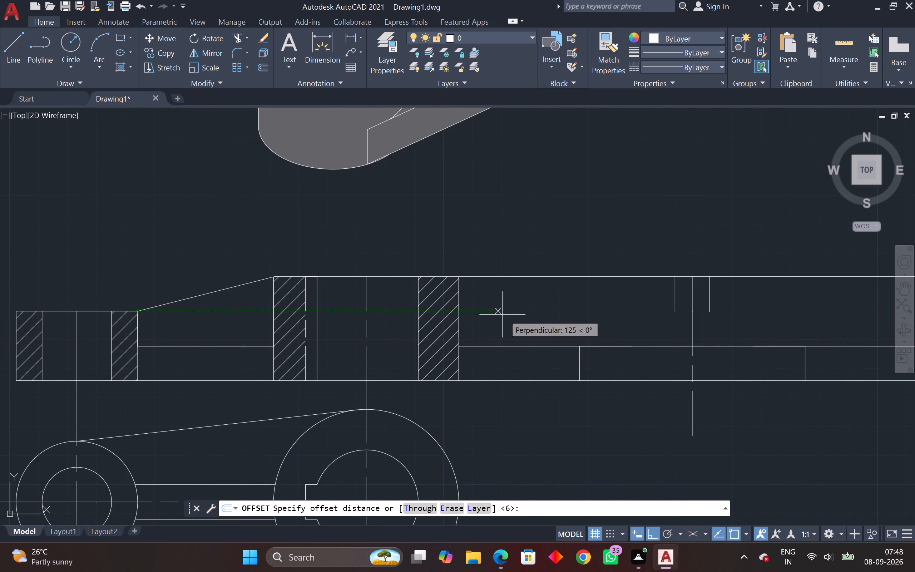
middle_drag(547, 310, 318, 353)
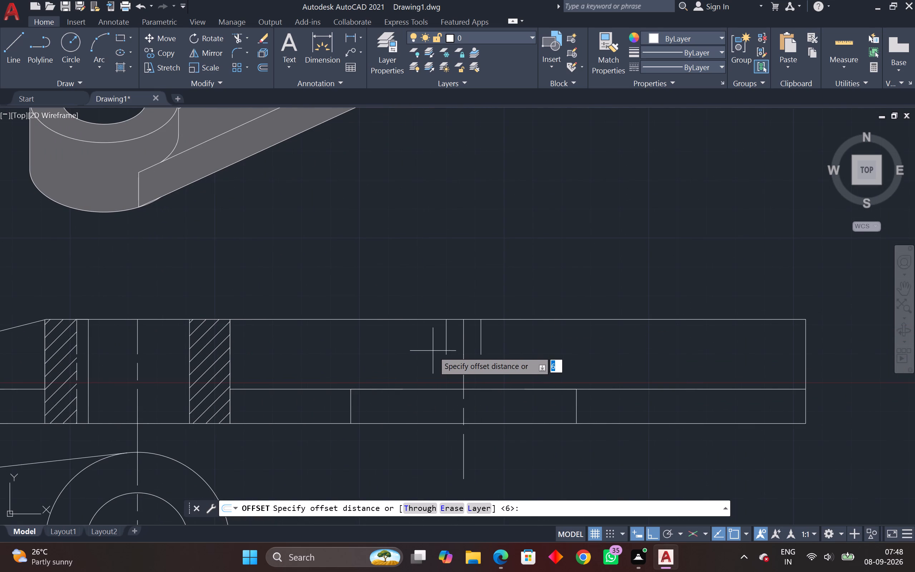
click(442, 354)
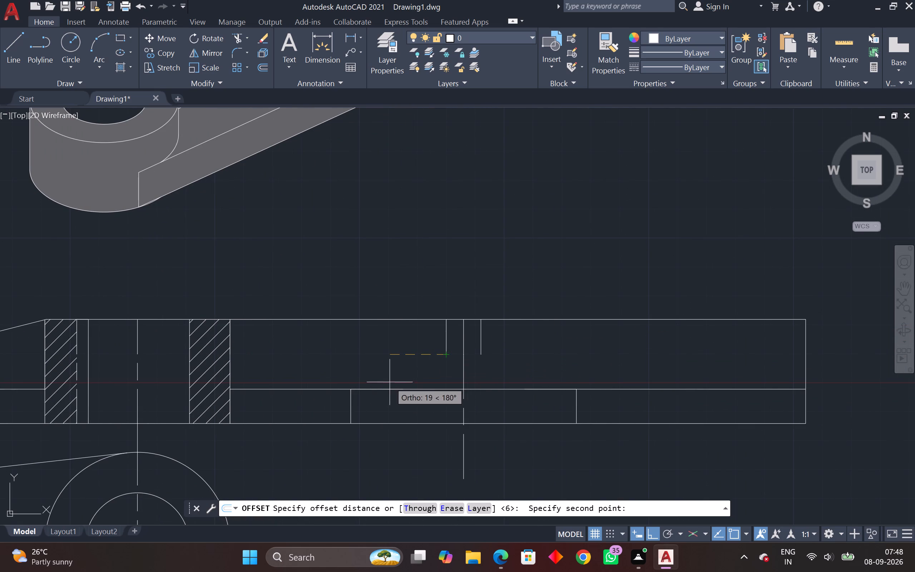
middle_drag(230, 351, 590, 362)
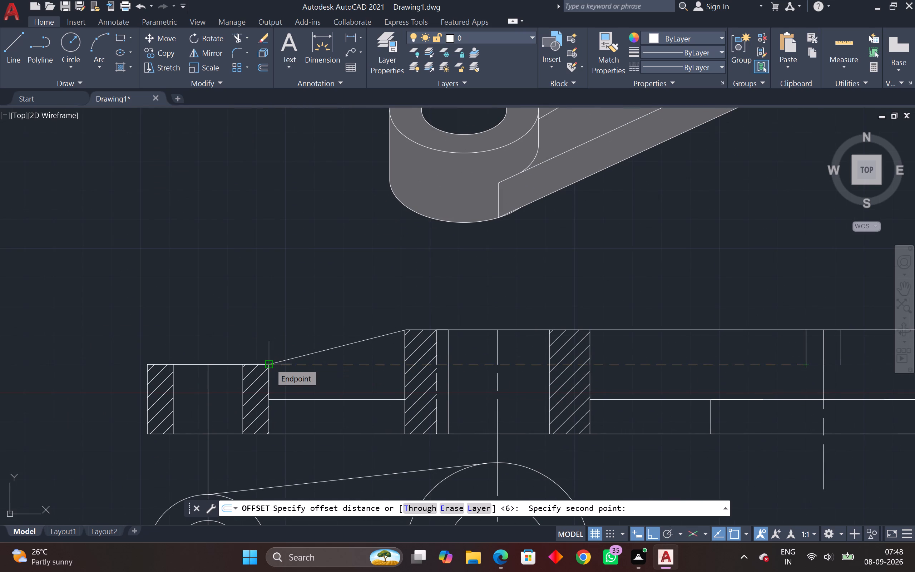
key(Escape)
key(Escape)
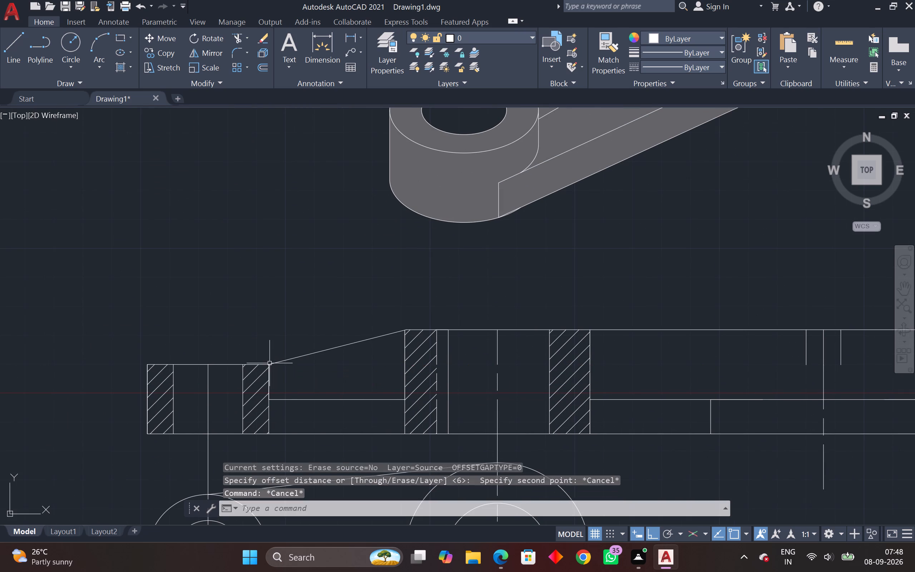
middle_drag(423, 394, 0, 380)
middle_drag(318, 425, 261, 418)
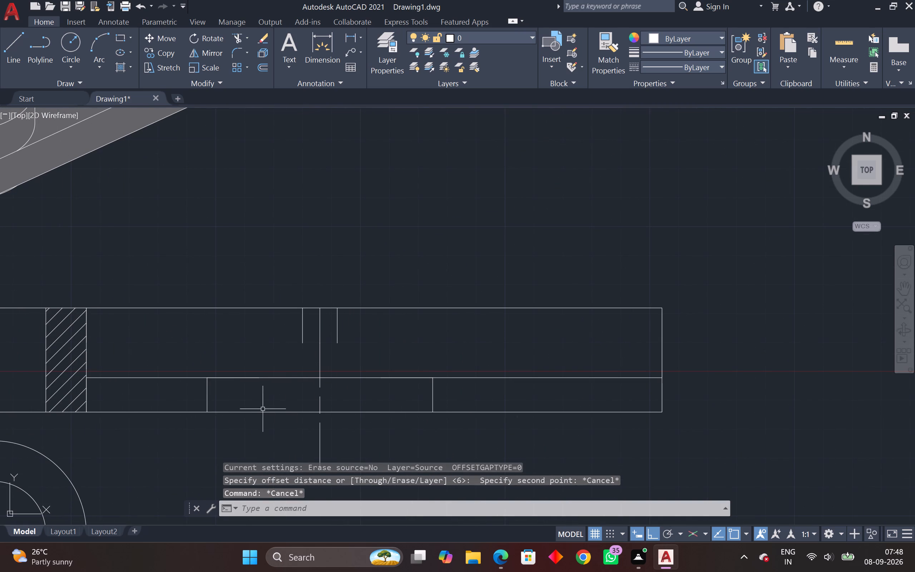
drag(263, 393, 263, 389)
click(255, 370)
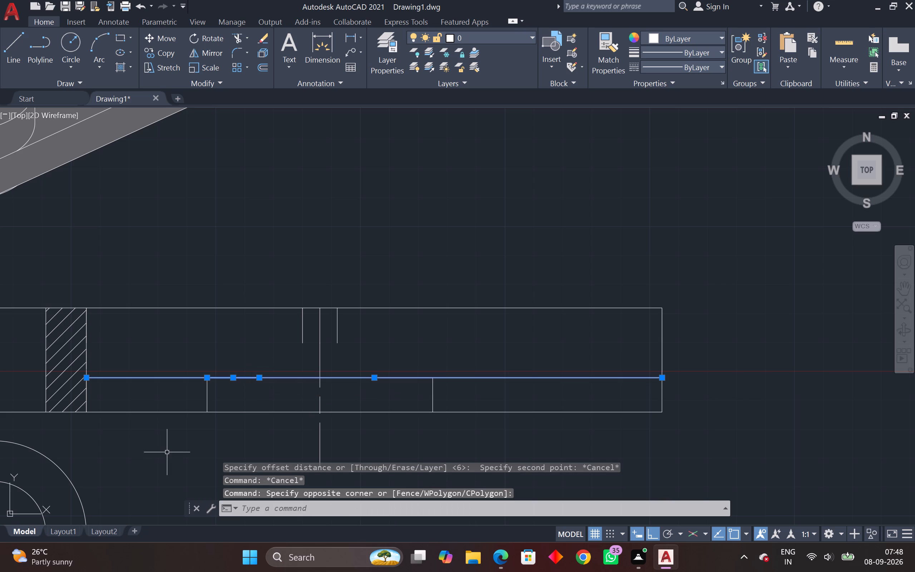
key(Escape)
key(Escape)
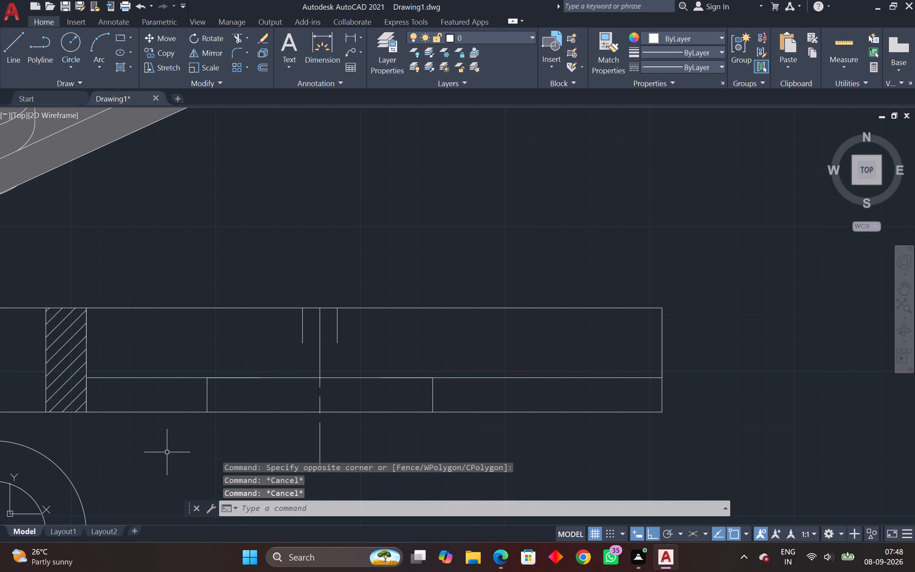
Offset the web-level projection line upward by 12 across the side view.
key(o)
text(F)
key(space)
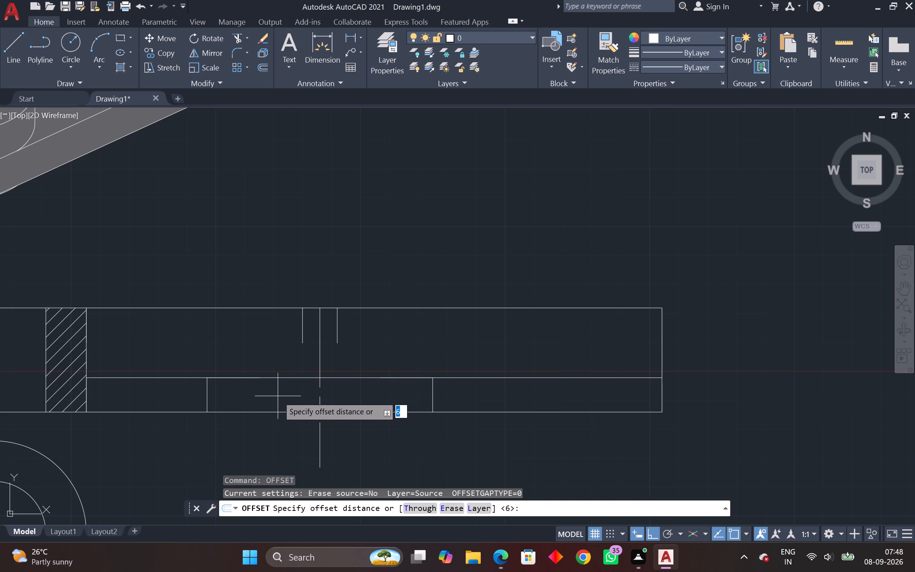
text(12)
key(Return)
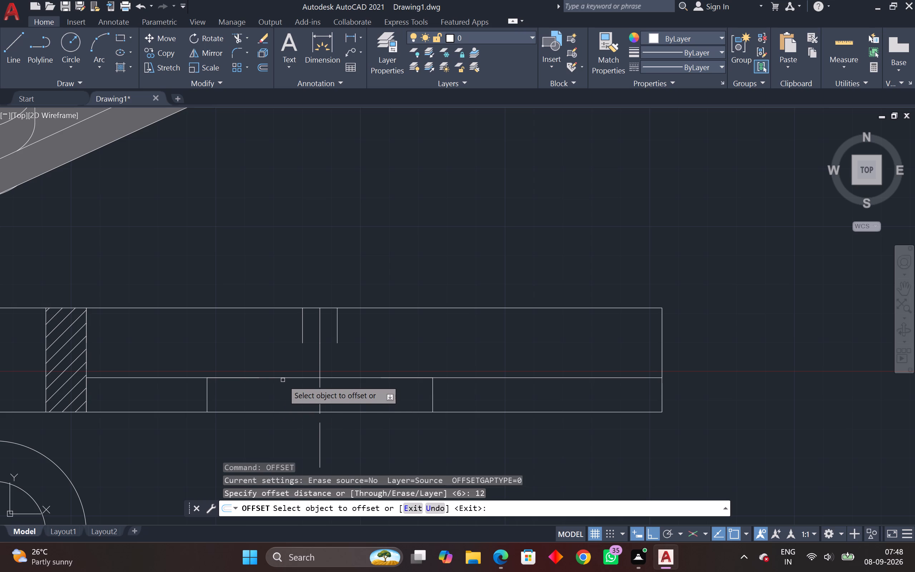
click(283, 377)
drag(285, 366, 280, 358)
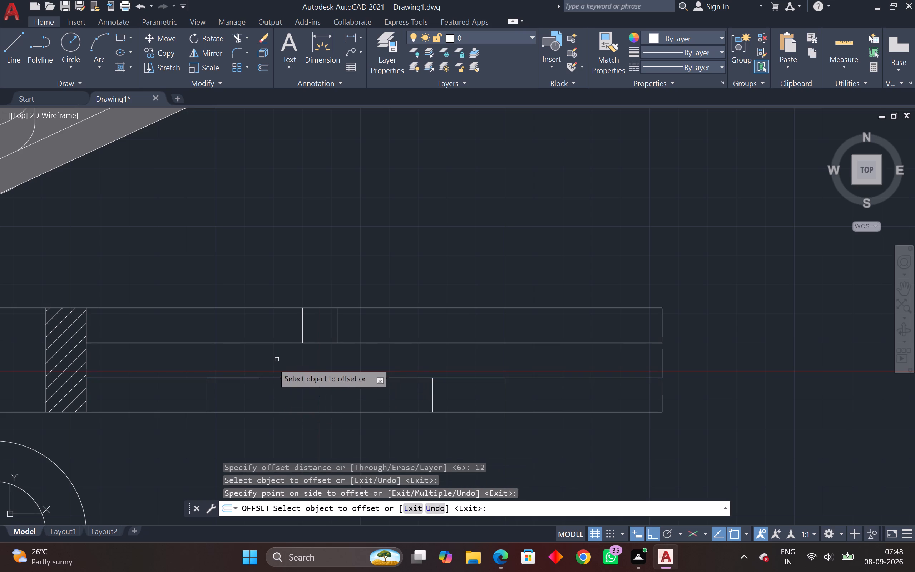
key(Escape)
key(Escape)
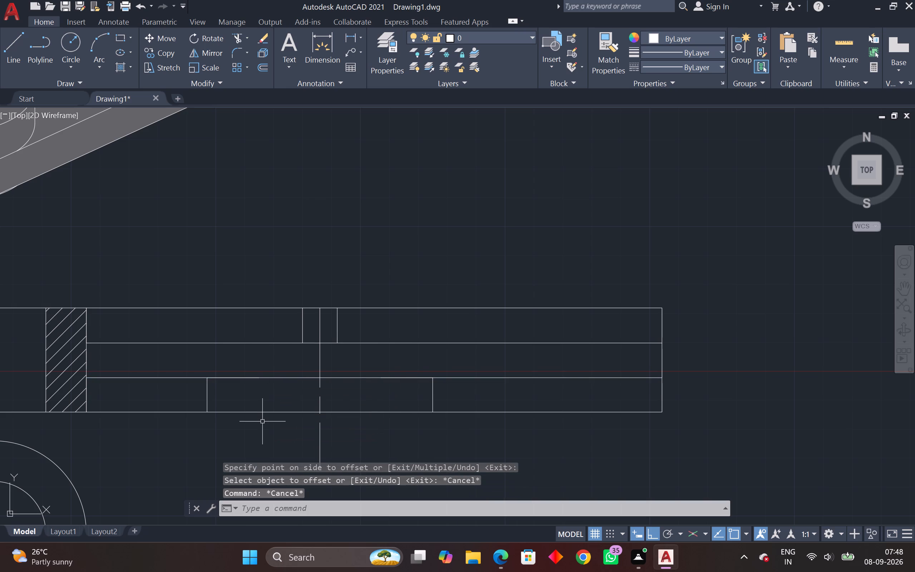
Draw two vertical lines extending the side view's lower block edges up to the newly offset horizontal line.
text(L)
key(space)
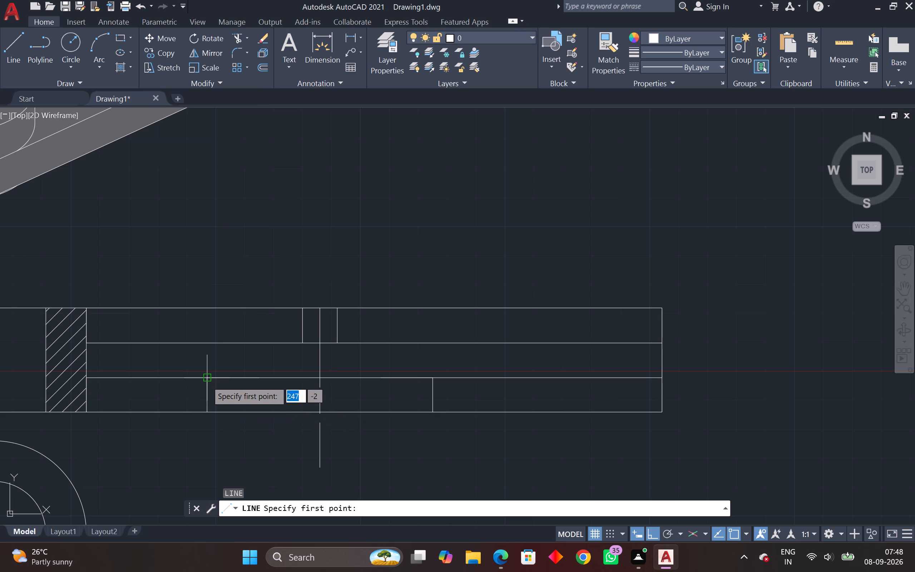
click(206, 381)
click(209, 341)
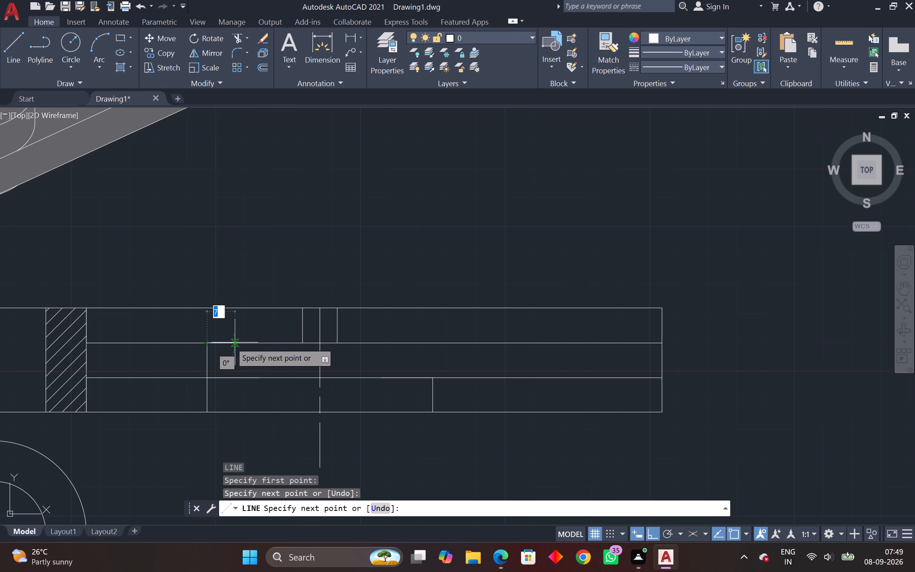
key(space)
key(space)
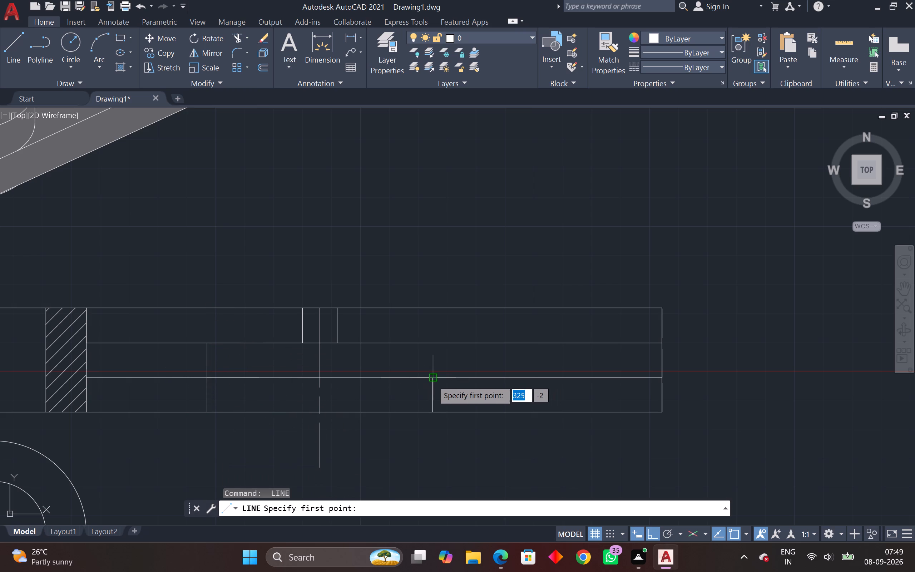
drag(432, 380, 431, 374)
click(431, 340)
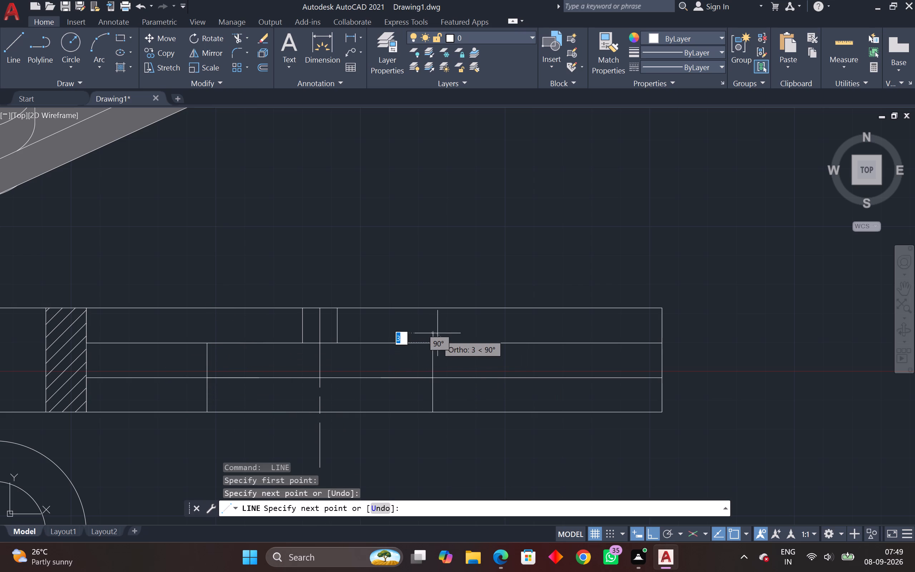
key(Escape)
With the linetype set to ByLayer, draw a short vertical line extending the side view's centre line above its top edge.
scroll(437, 375, down, 1)
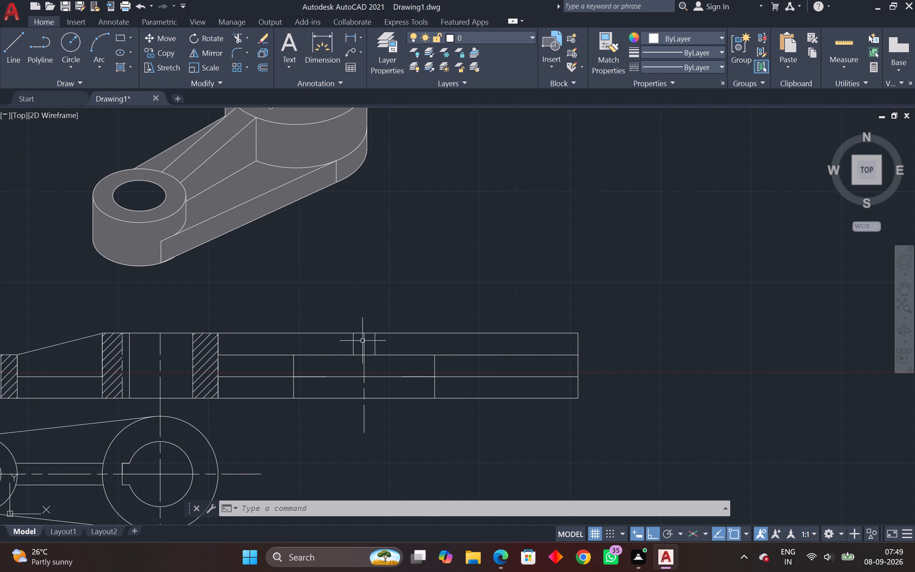
click(684, 66)
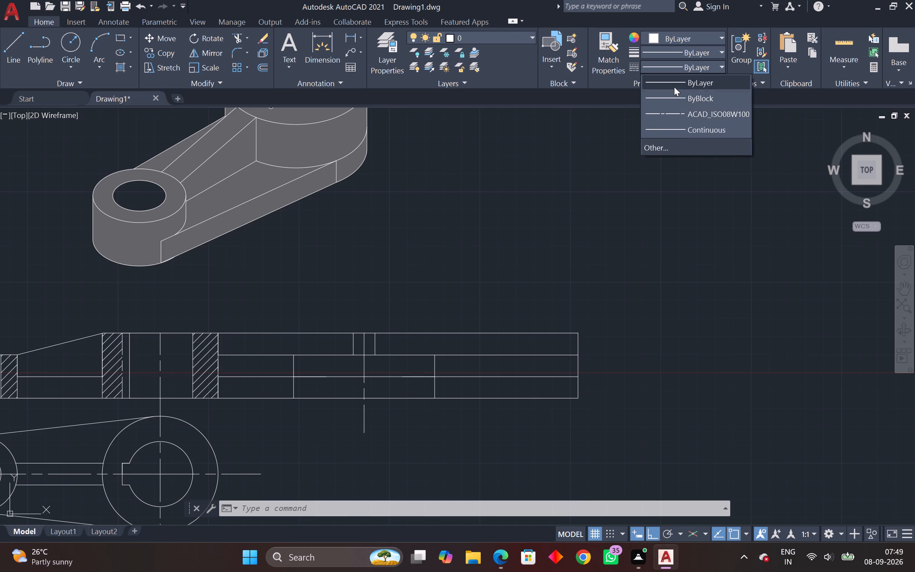
click(674, 87)
key(l)
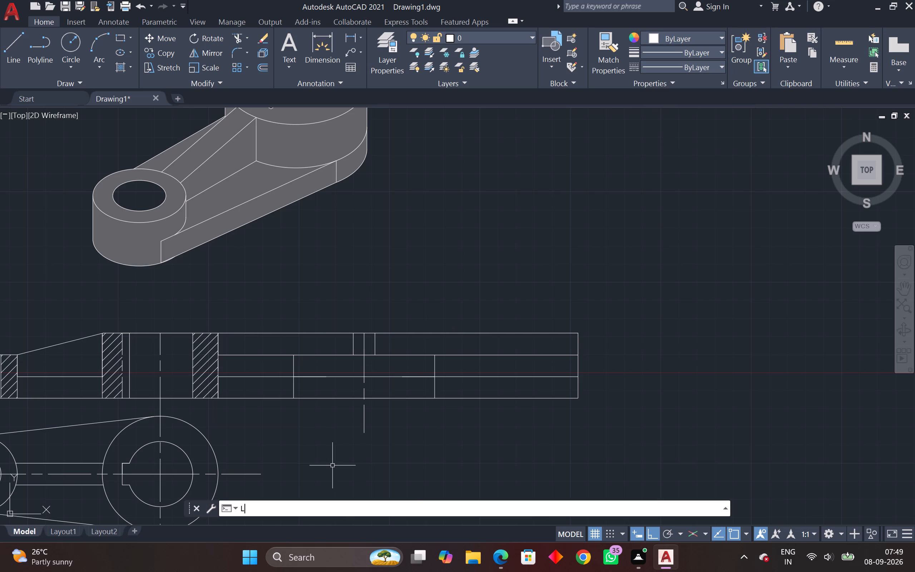
key(space)
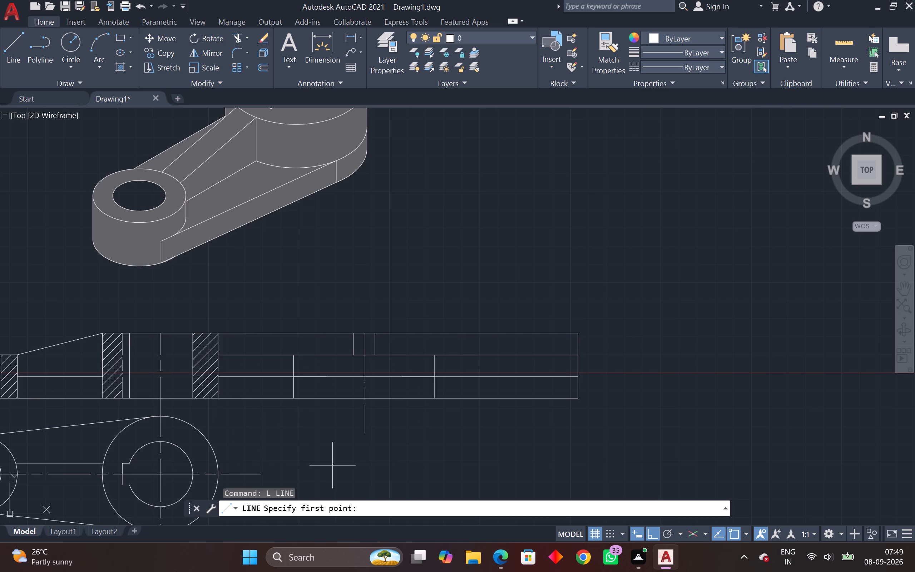
click(364, 336)
click(366, 303)
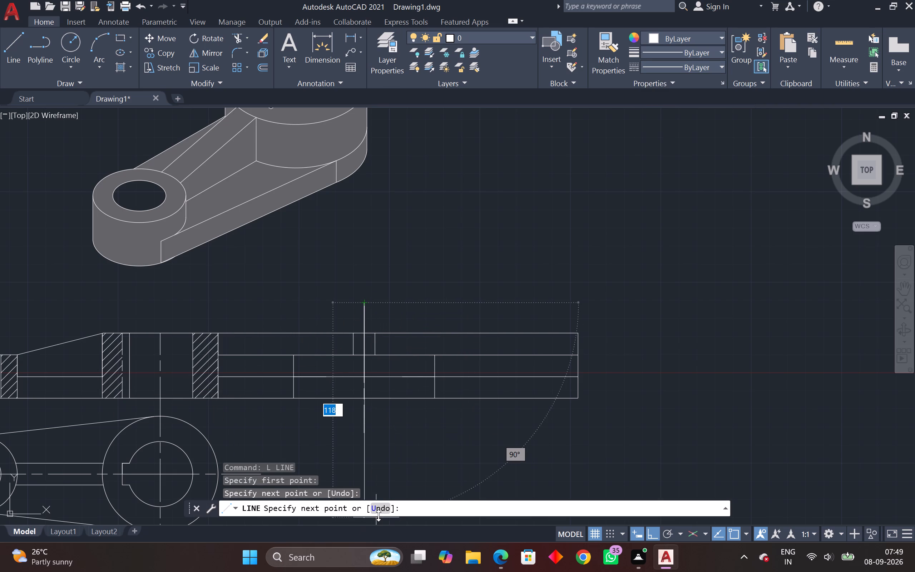
key(Escape)
key(Escape)
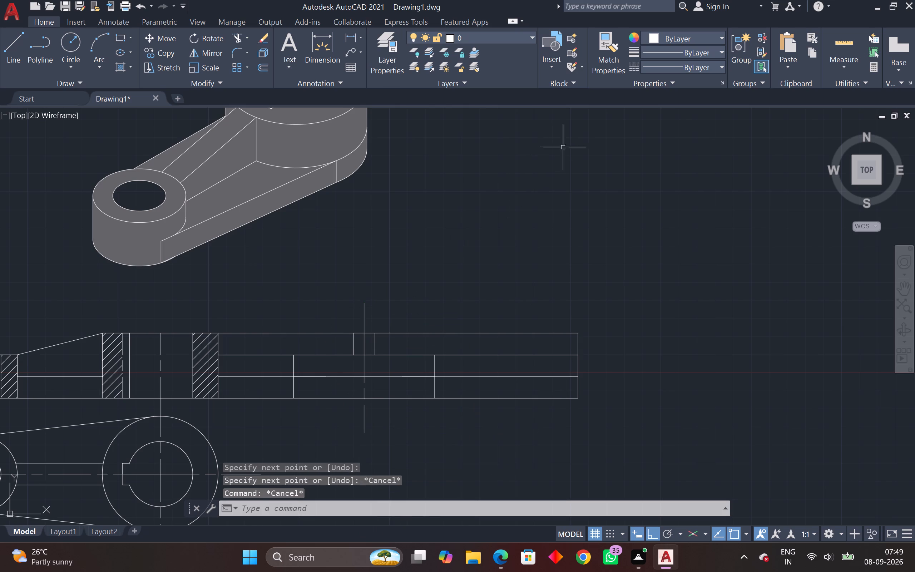
Load the ISO dash linetype ACAD_ISO02W100 into the drawing.
click(686, 66)
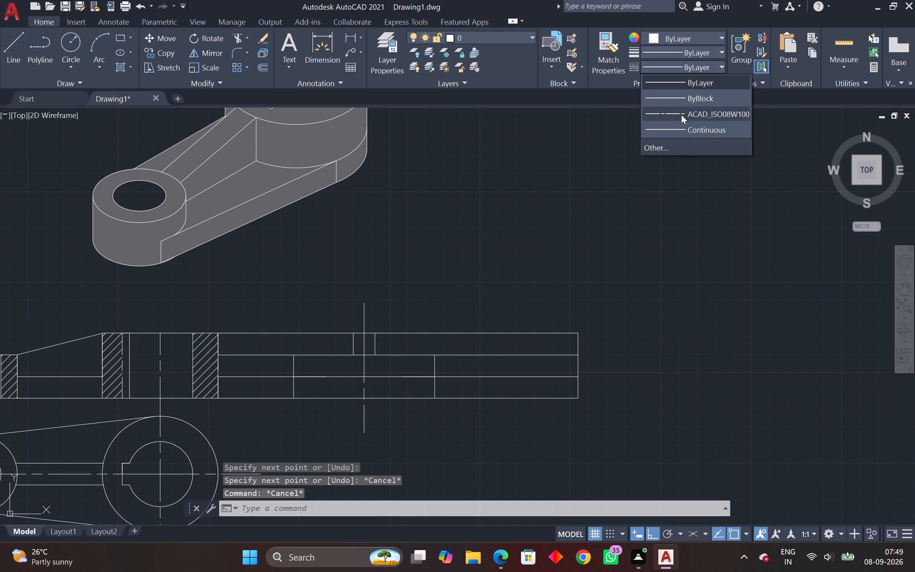
click(682, 143)
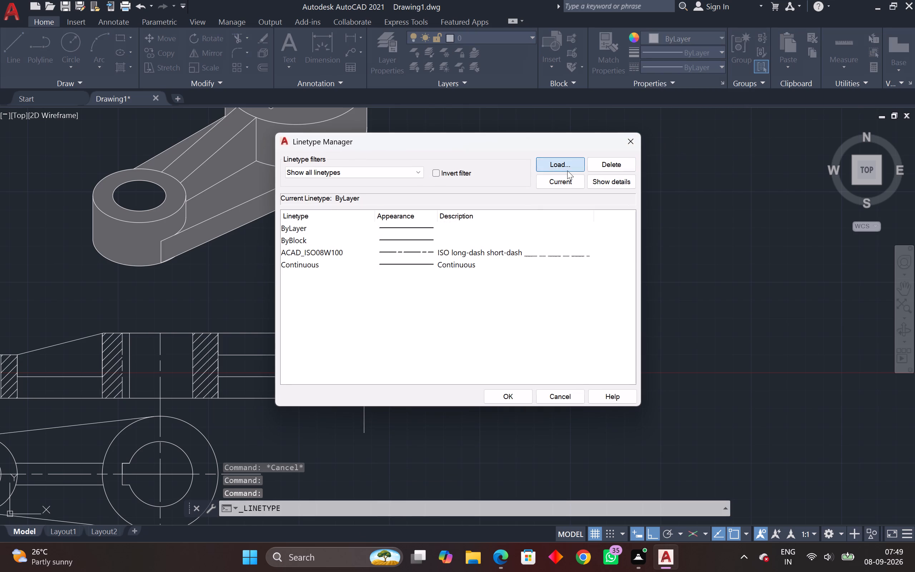
click(567, 171)
click(538, 254)
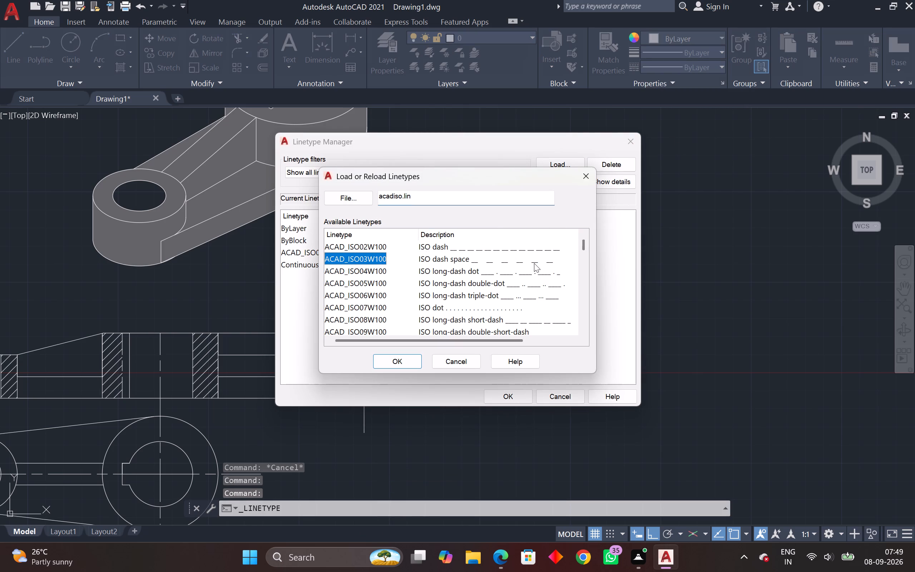
click(524, 255)
click(526, 250)
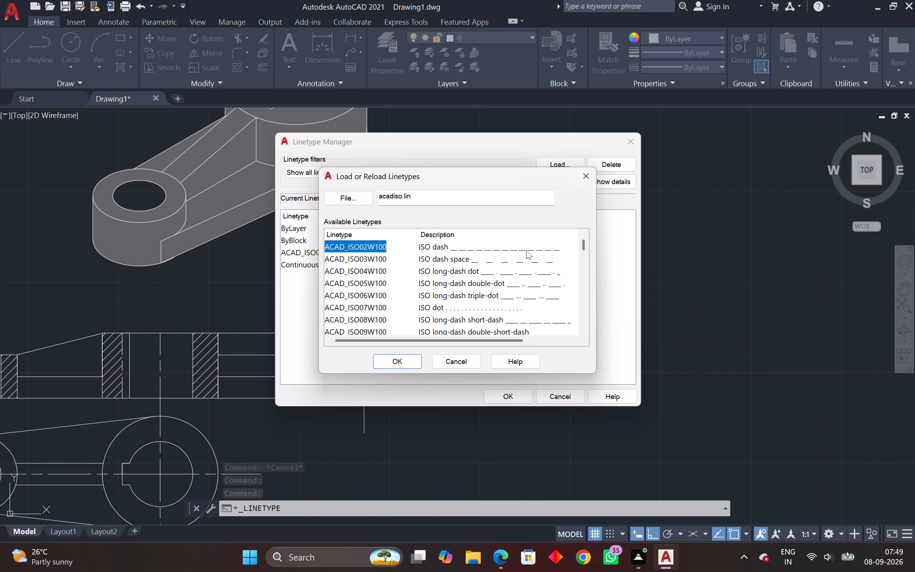
click(411, 360)
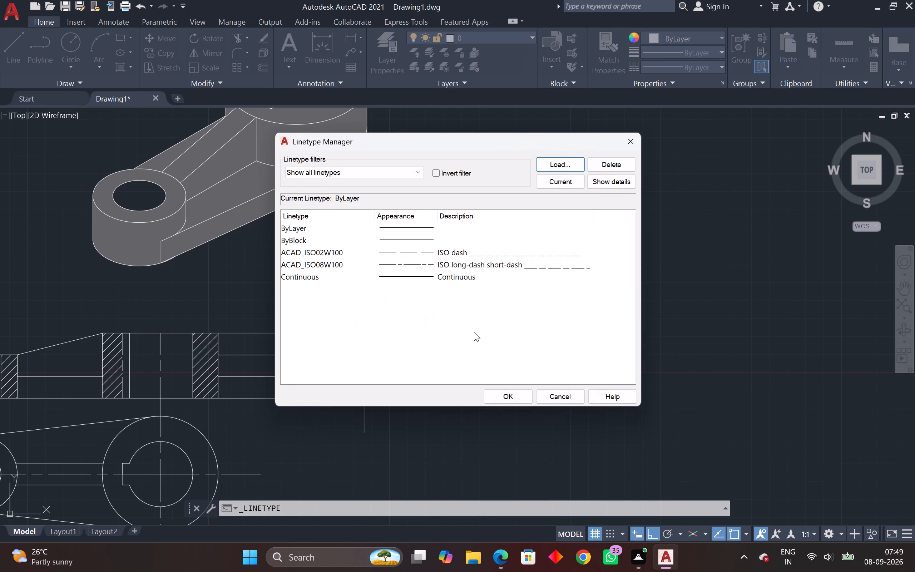
click(500, 398)
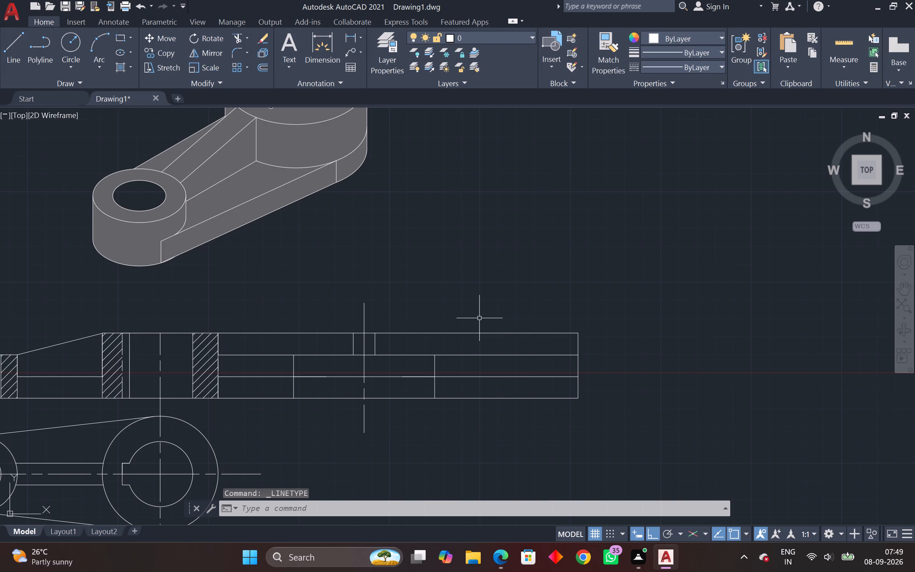
Draw a horizontal line in the empty area above the side view, with ACAD_ISO02W100 as the current linetype.
text(L)
key(space)
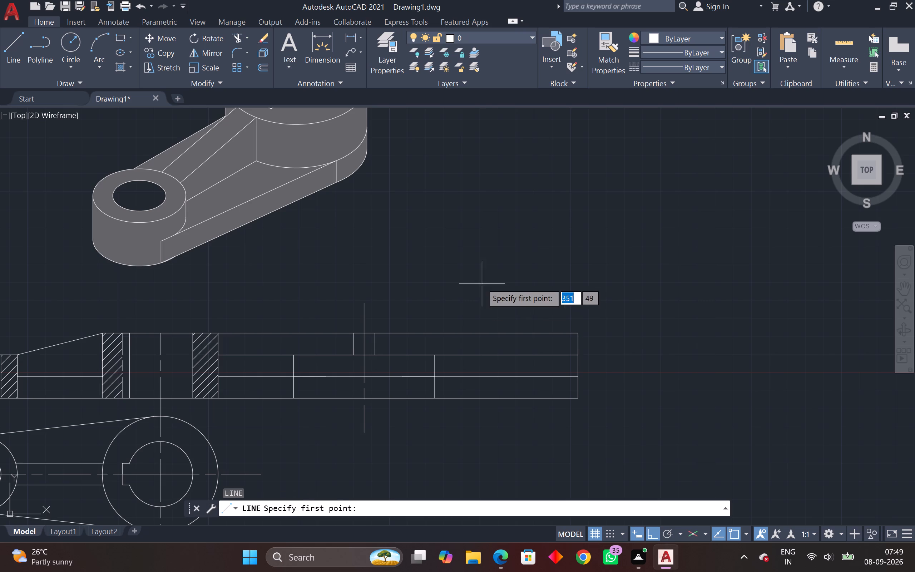
drag(478, 279, 482, 278)
scroll(638, 251, up, 3)
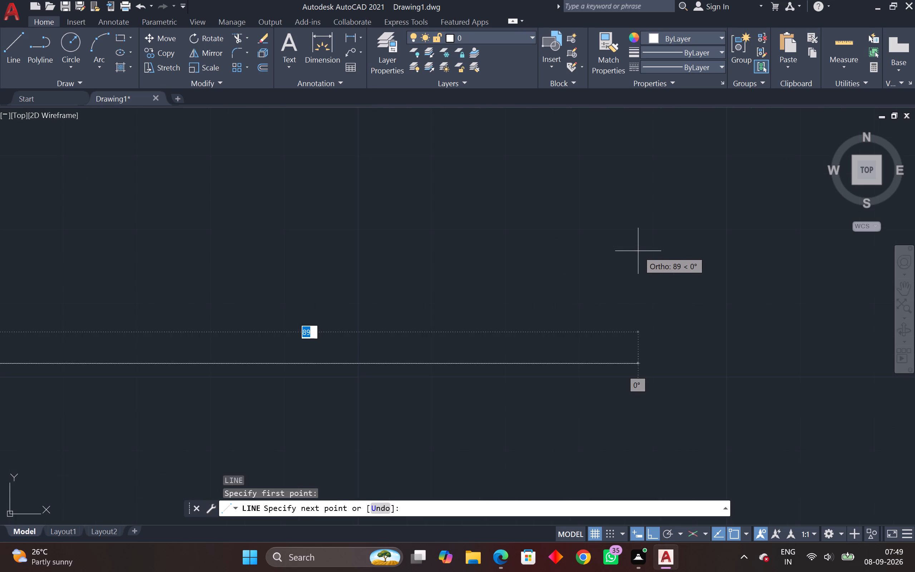
middle_drag(638, 251, 695, 200)
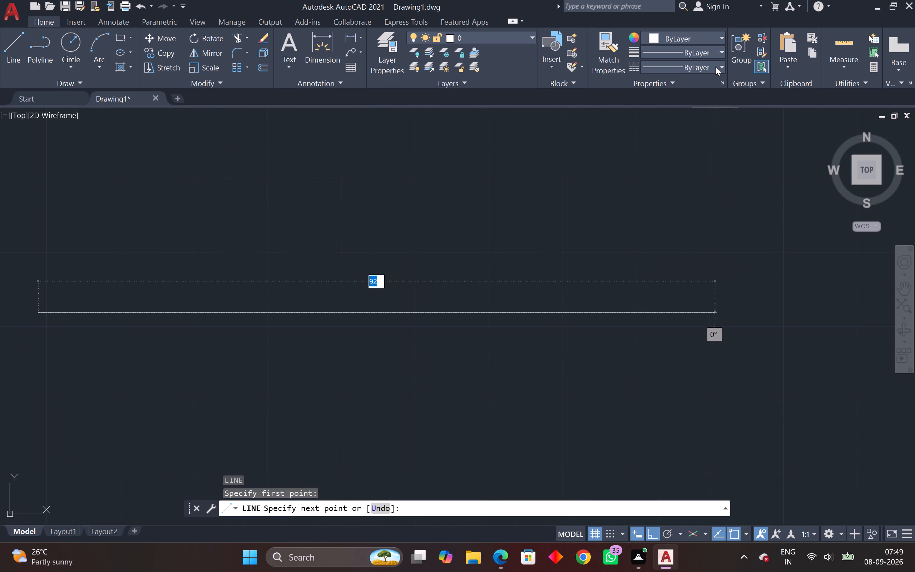
click(716, 66)
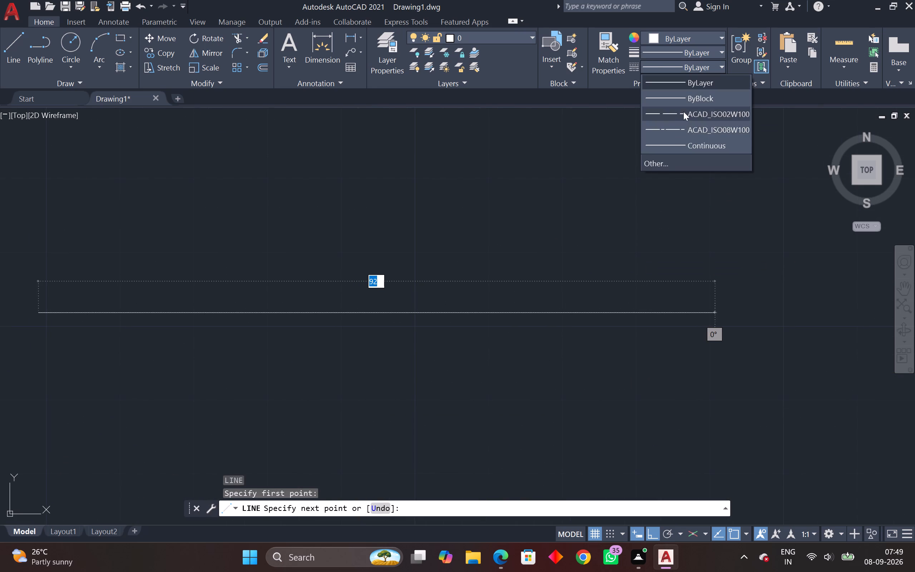
click(683, 112)
click(567, 217)
scroll(556, 226, down, 1)
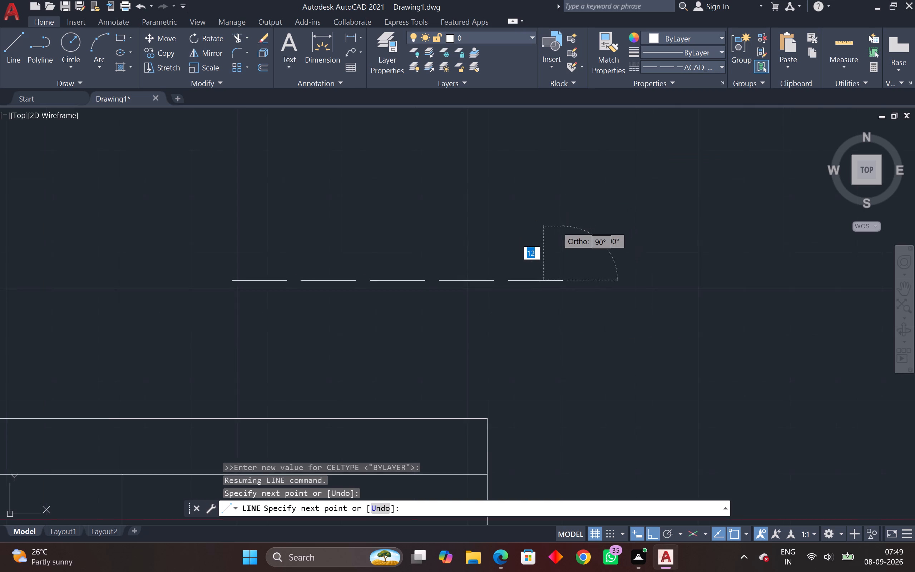
scroll(556, 226, down, 1)
key(Escape)
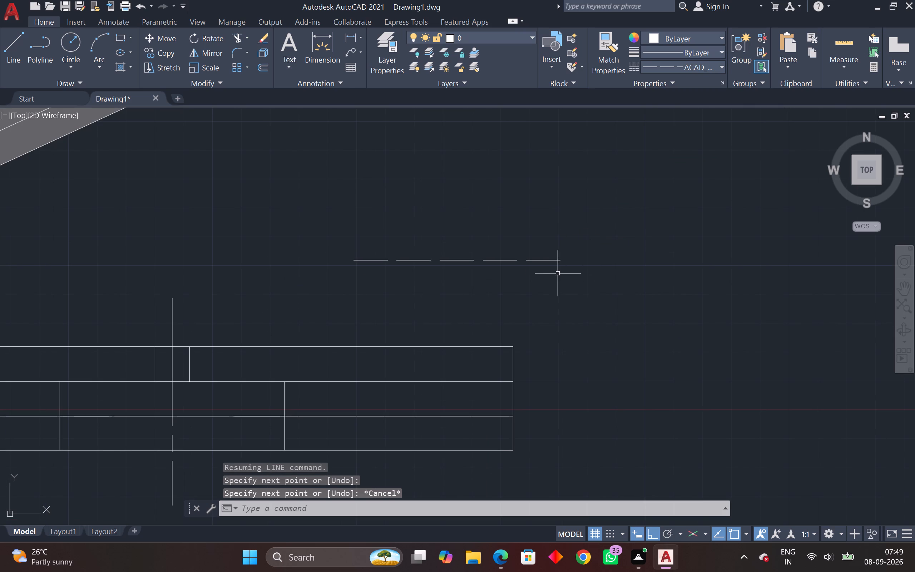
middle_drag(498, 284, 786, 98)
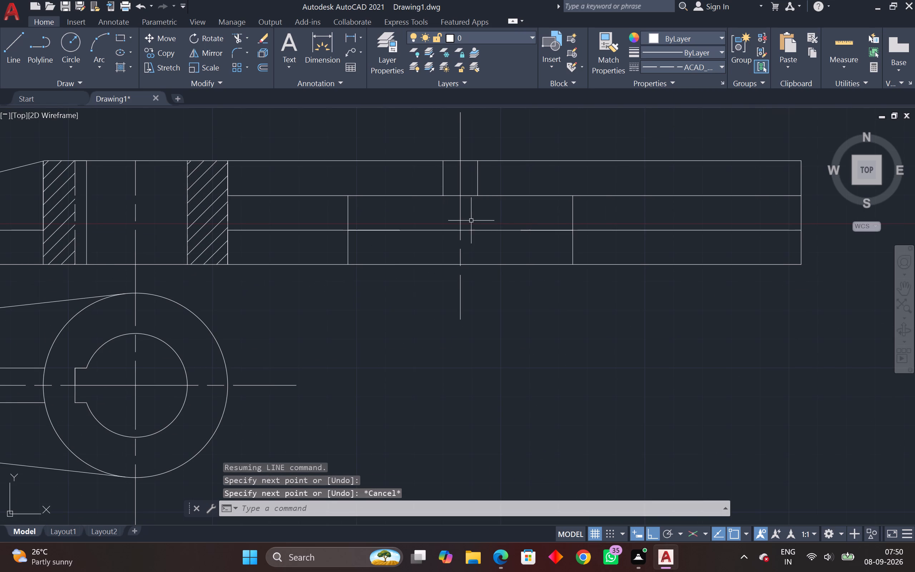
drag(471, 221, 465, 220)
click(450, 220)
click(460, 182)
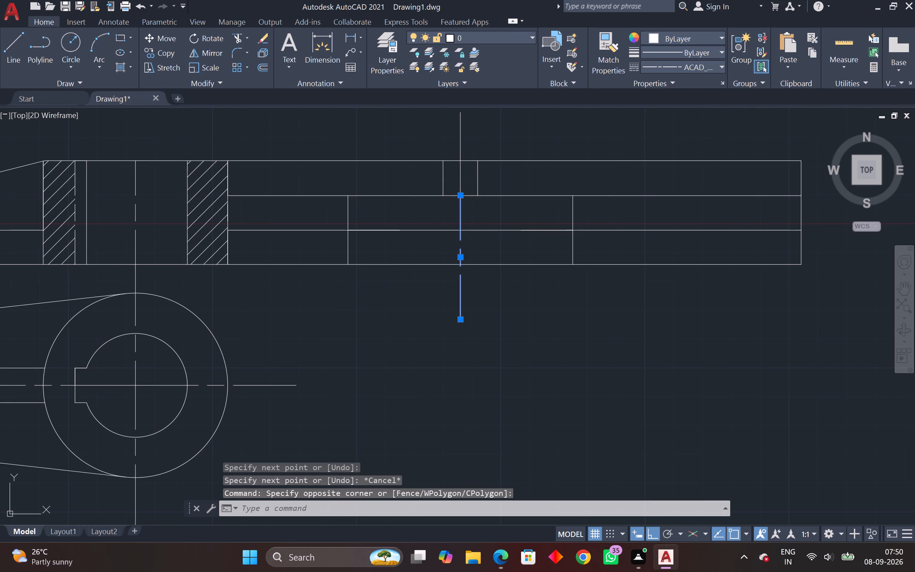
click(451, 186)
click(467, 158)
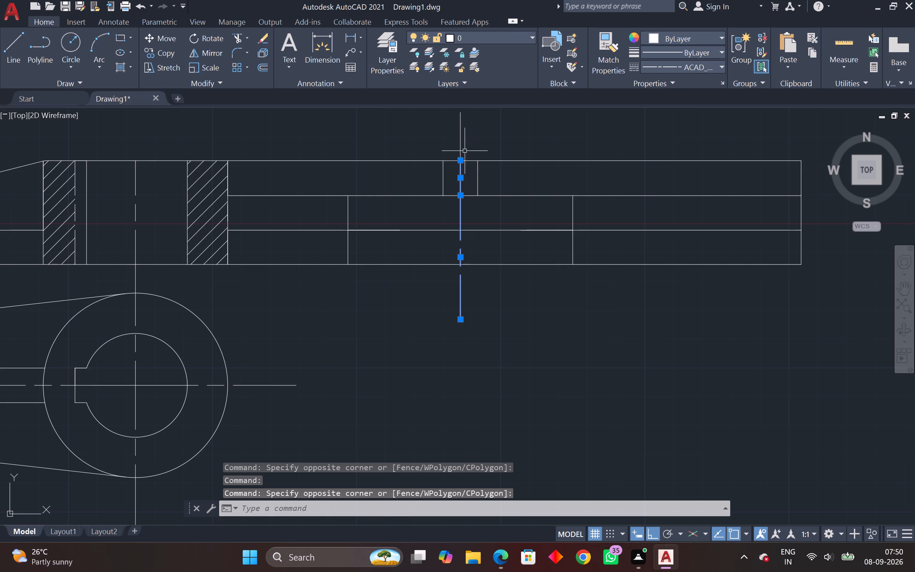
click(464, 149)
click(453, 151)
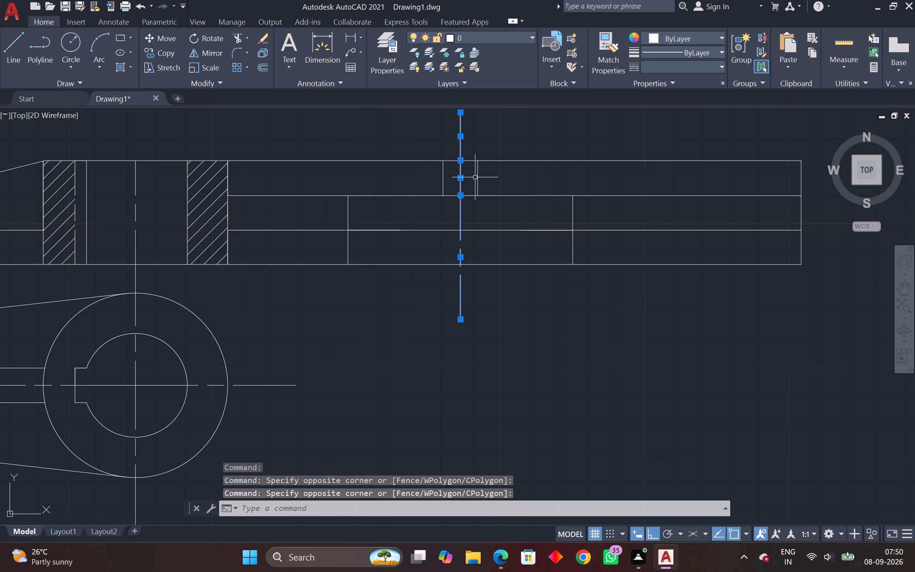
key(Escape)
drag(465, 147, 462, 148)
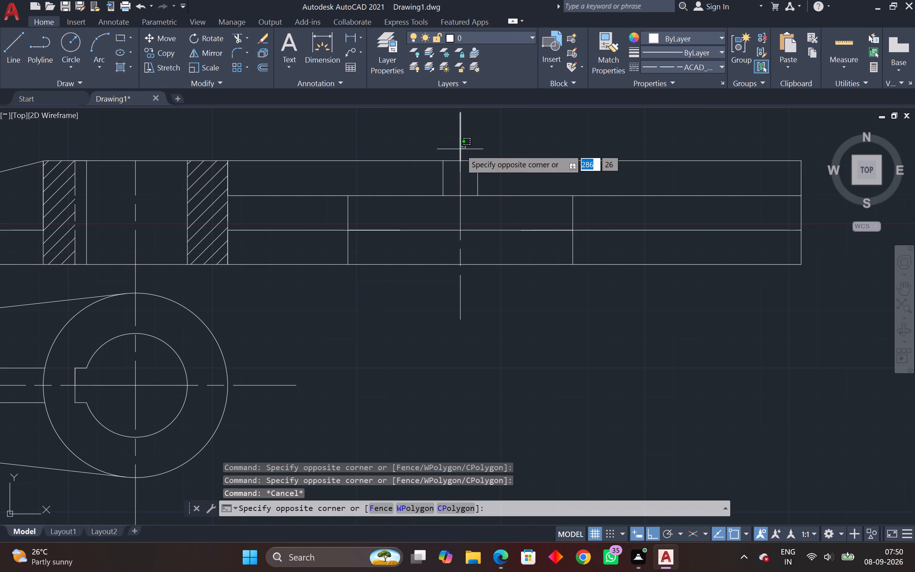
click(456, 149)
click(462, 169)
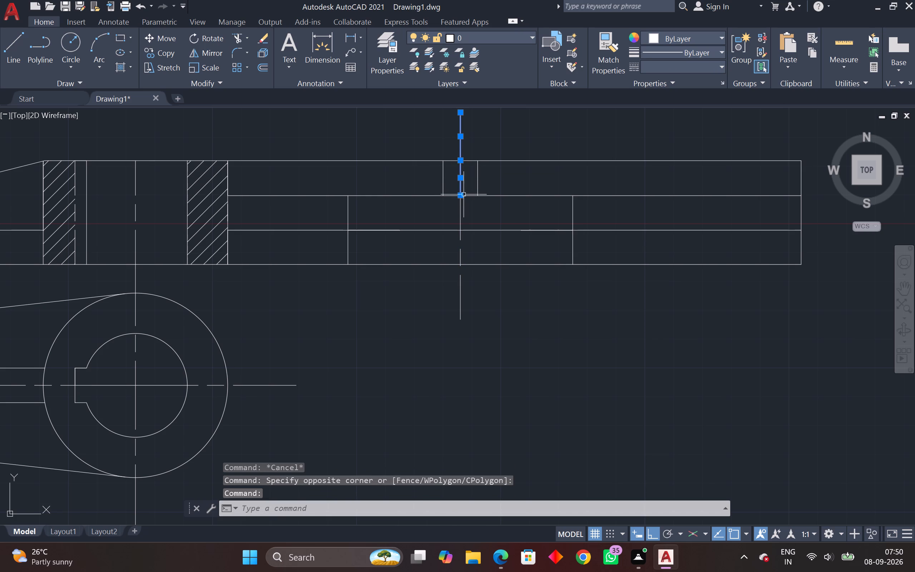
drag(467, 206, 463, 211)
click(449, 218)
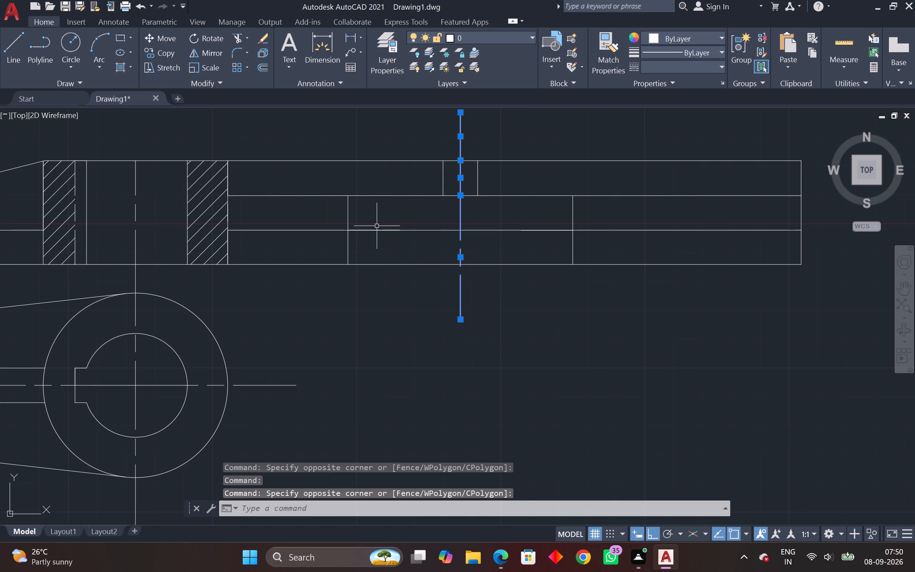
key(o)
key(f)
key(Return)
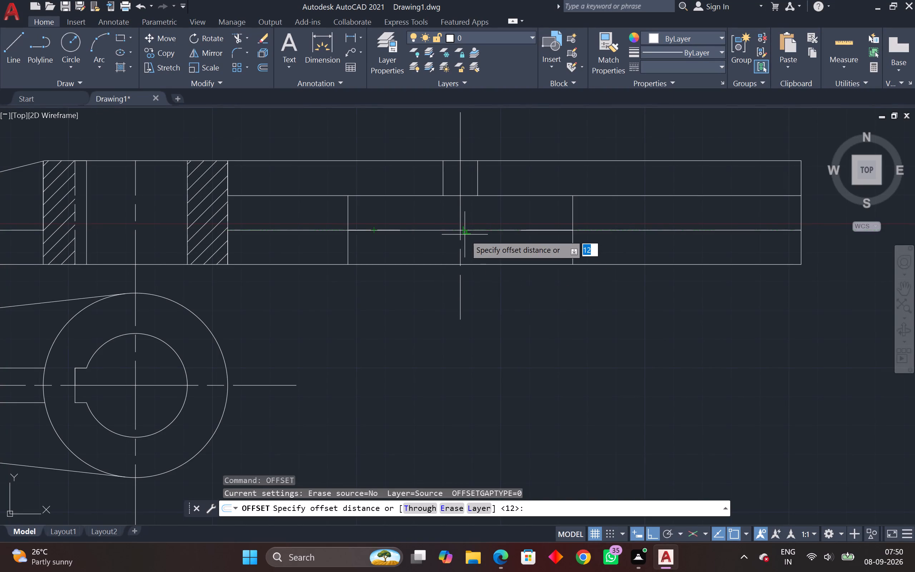
Load the HIDDEN2 linetype into the drawing and make it the current linetype.
click(715, 66)
click(682, 169)
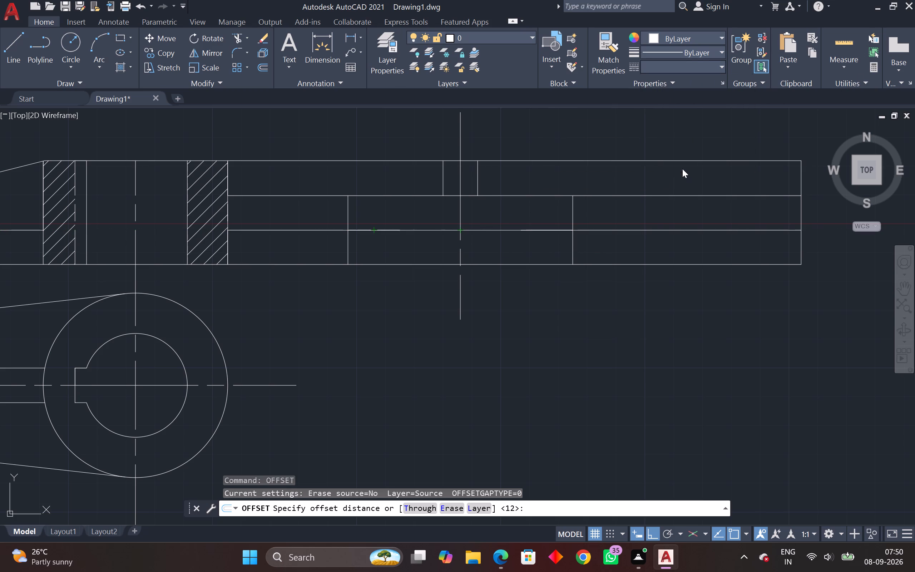
click(574, 160)
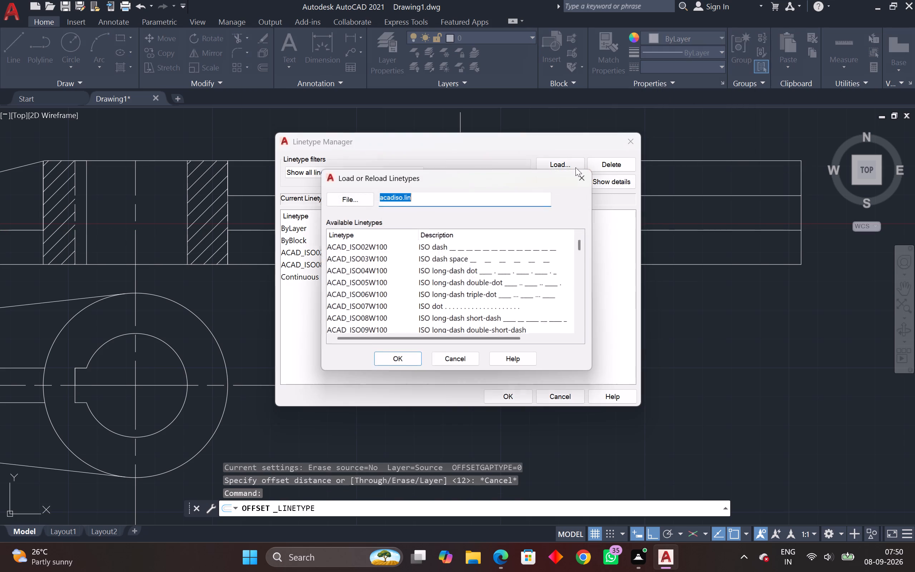
scroll(536, 243, down, 2)
scroll(519, 276, down, 2)
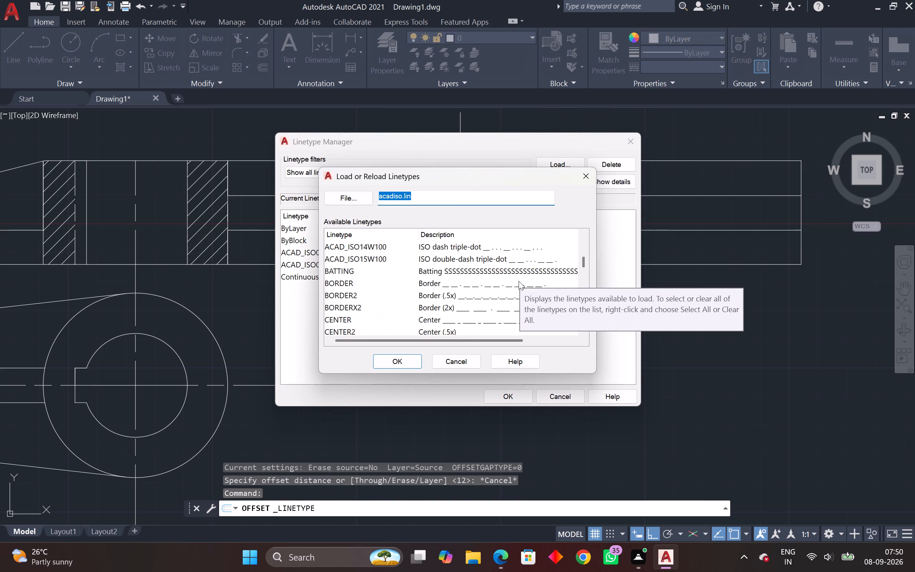
scroll(518, 283, down, 2)
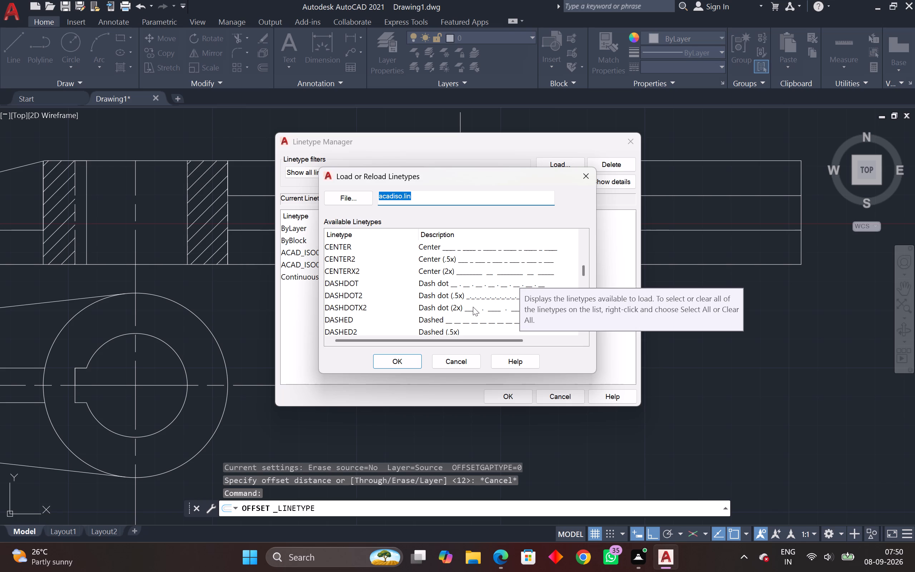
scroll(473, 307, down, 4)
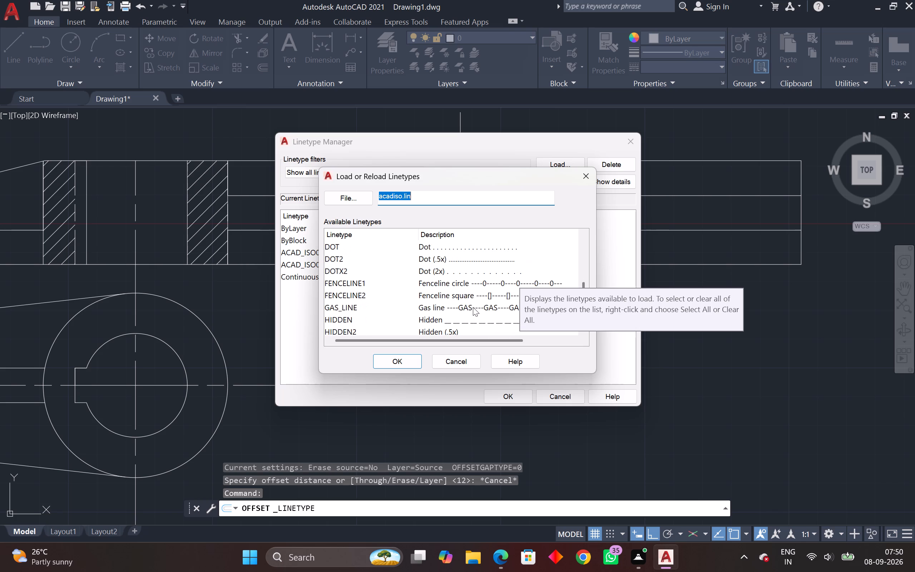
scroll(473, 307, down, 1)
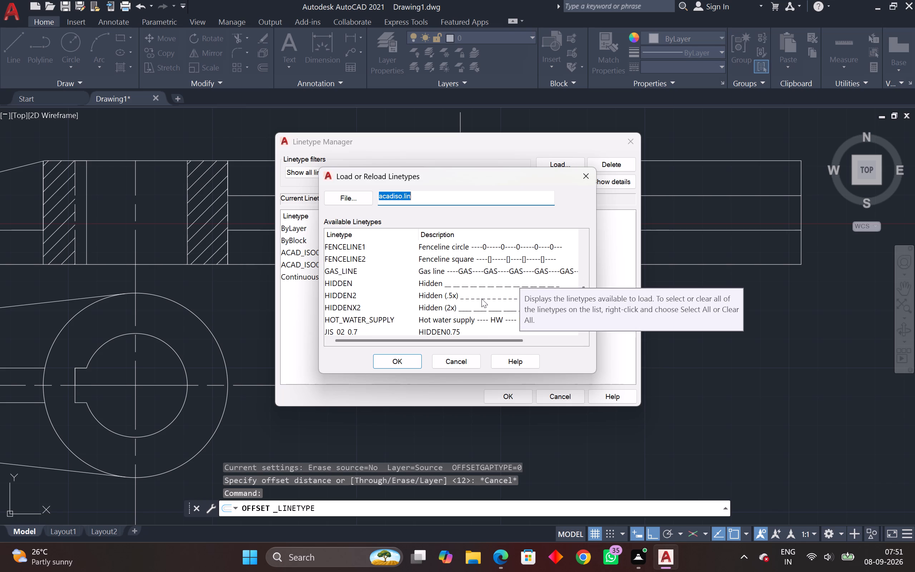
double_click(481, 299)
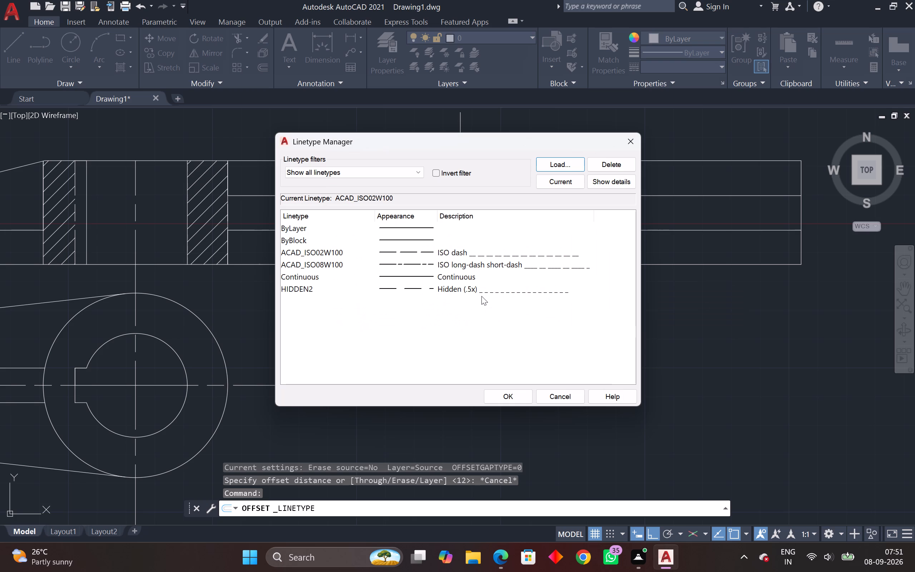
click(497, 406)
click(506, 397)
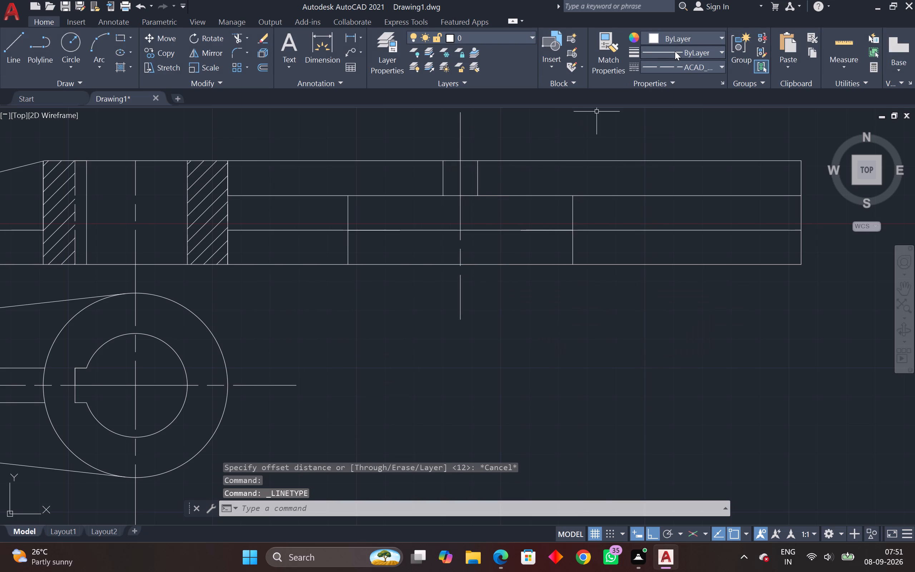
click(677, 65)
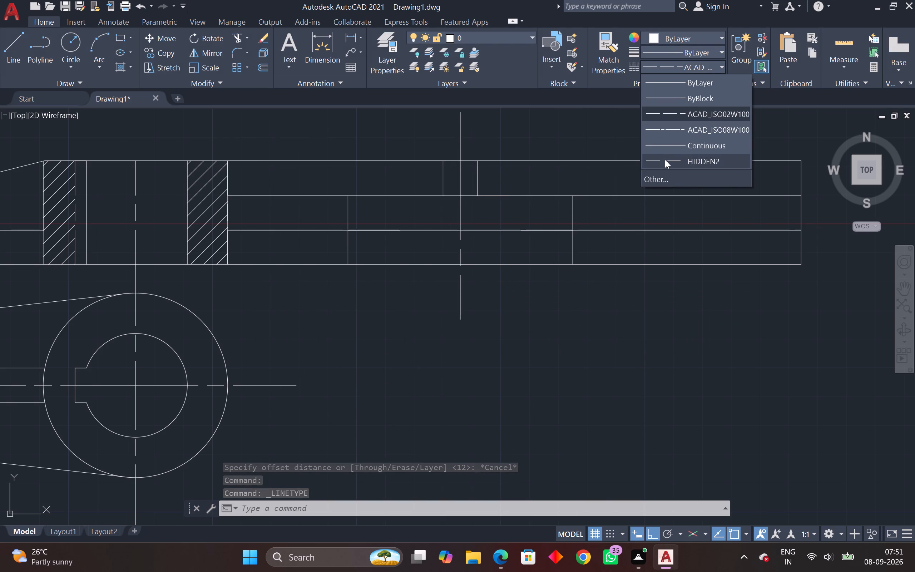
click(665, 161)
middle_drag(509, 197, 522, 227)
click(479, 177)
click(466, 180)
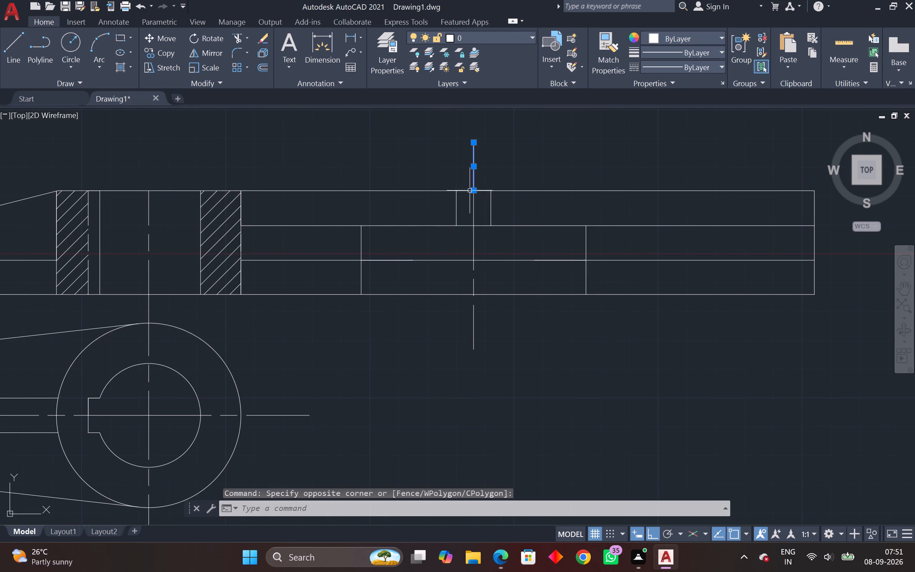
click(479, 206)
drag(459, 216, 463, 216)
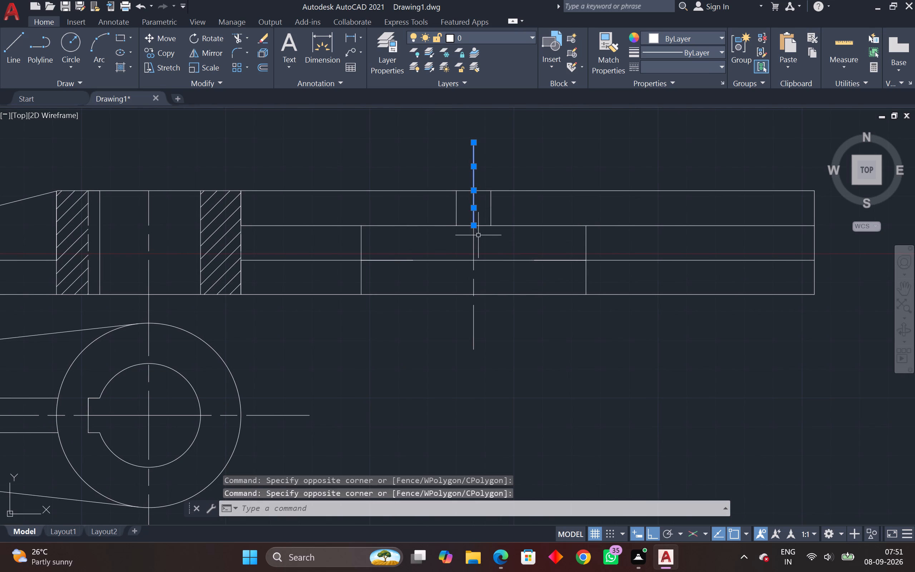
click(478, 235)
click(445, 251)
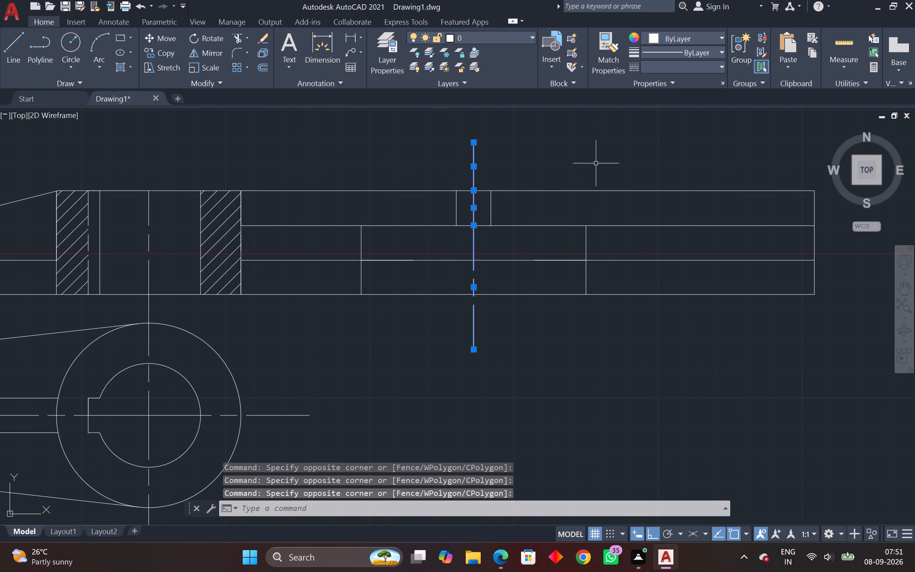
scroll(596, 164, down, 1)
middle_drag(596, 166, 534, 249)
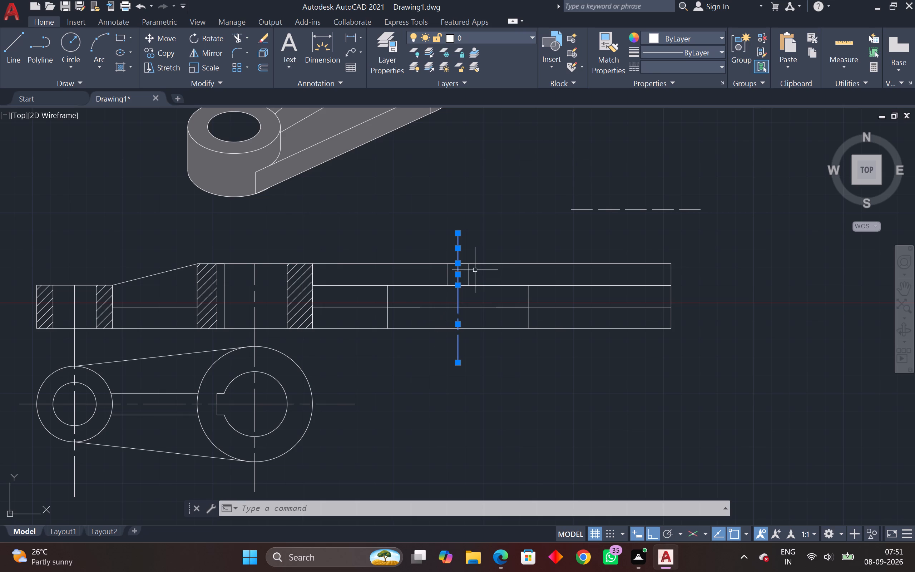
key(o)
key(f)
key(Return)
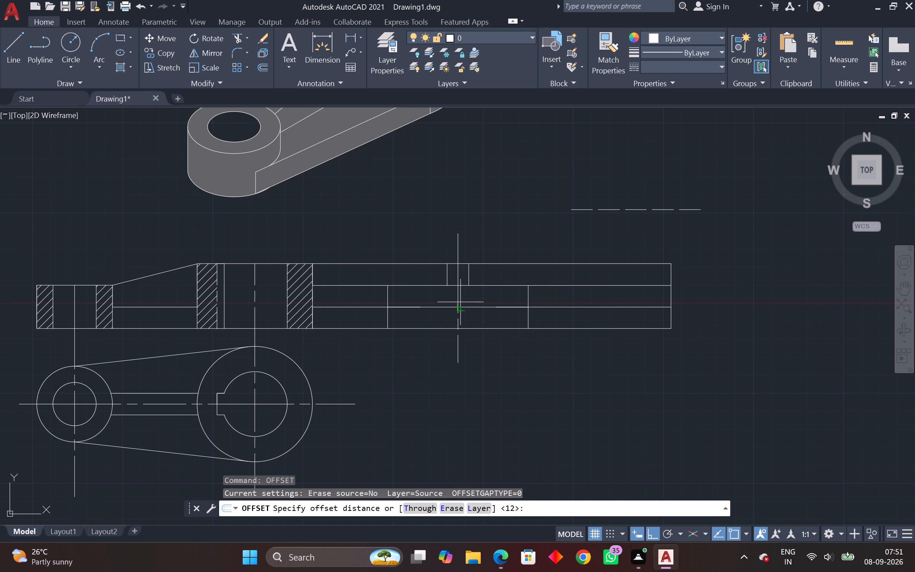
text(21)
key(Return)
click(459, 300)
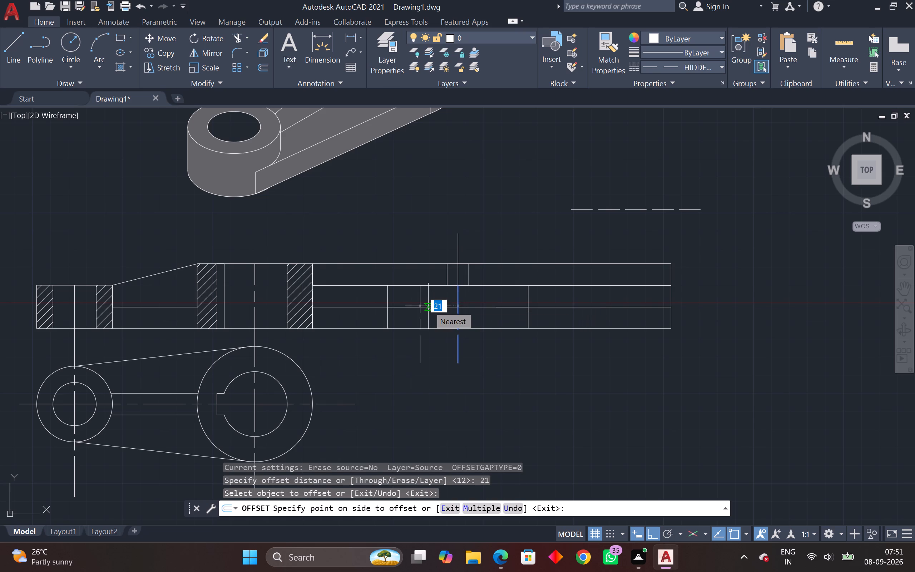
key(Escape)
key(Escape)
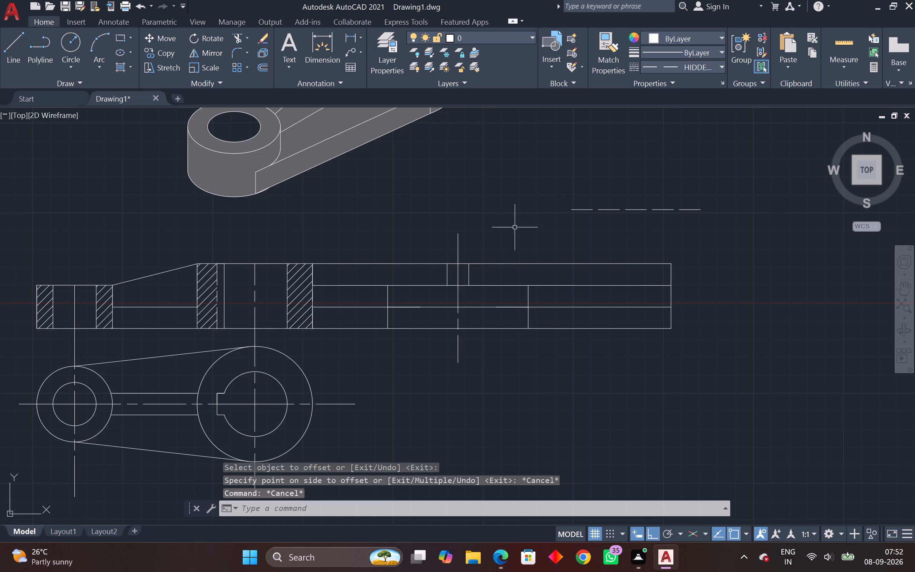
Draw a test rectangle with one diagonal in HIDDEN2 lines in the empty area above the side view.
middle_drag(545, 209, 539, 270)
text(L)
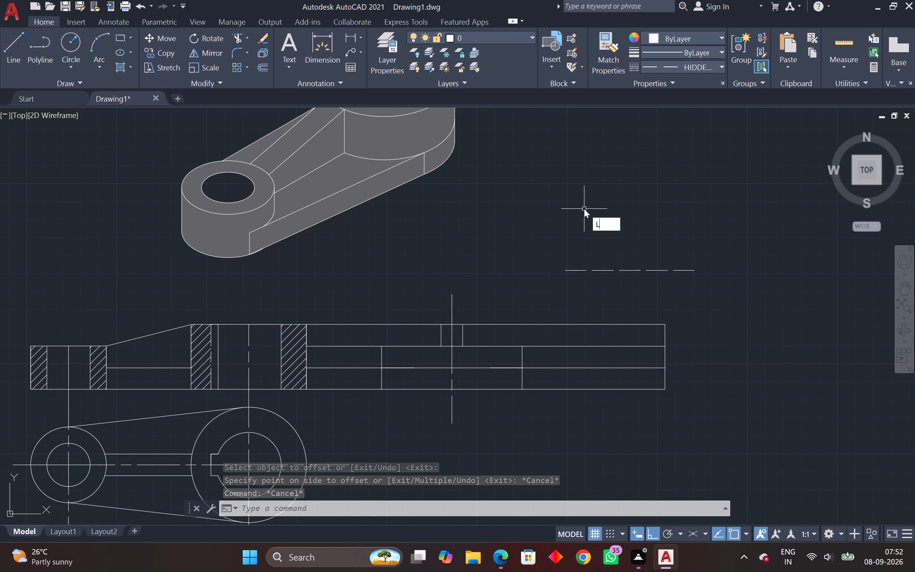
key(space)
drag(495, 238, 526, 231)
click(687, 194)
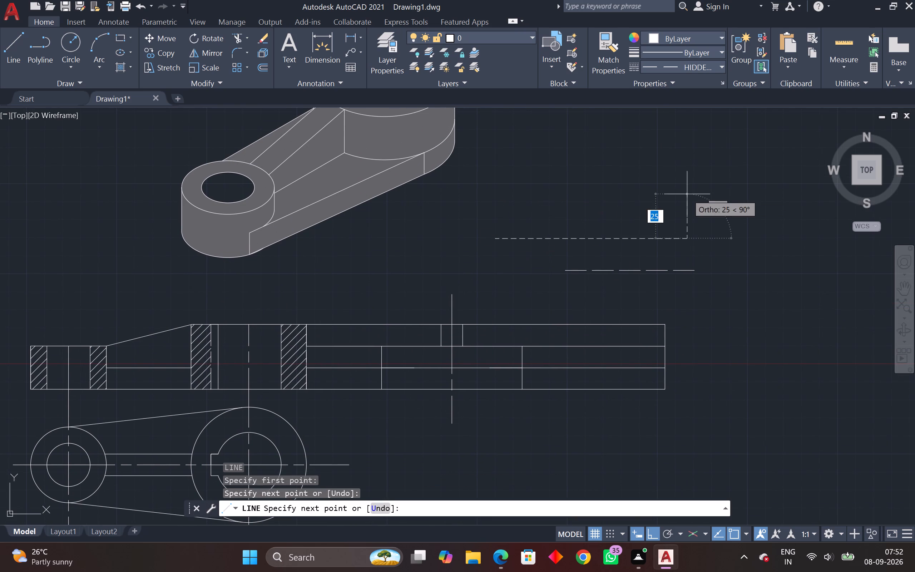
click(654, 169)
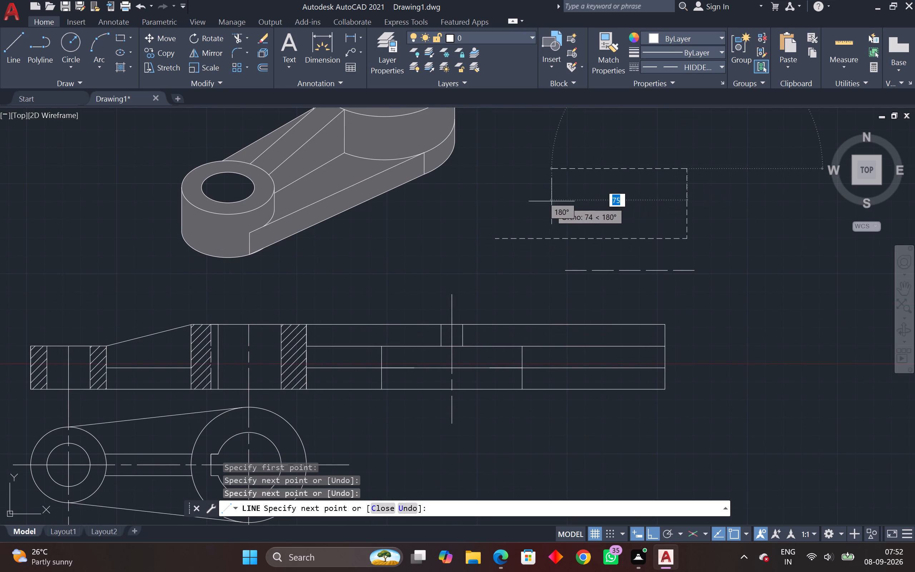
click(493, 214)
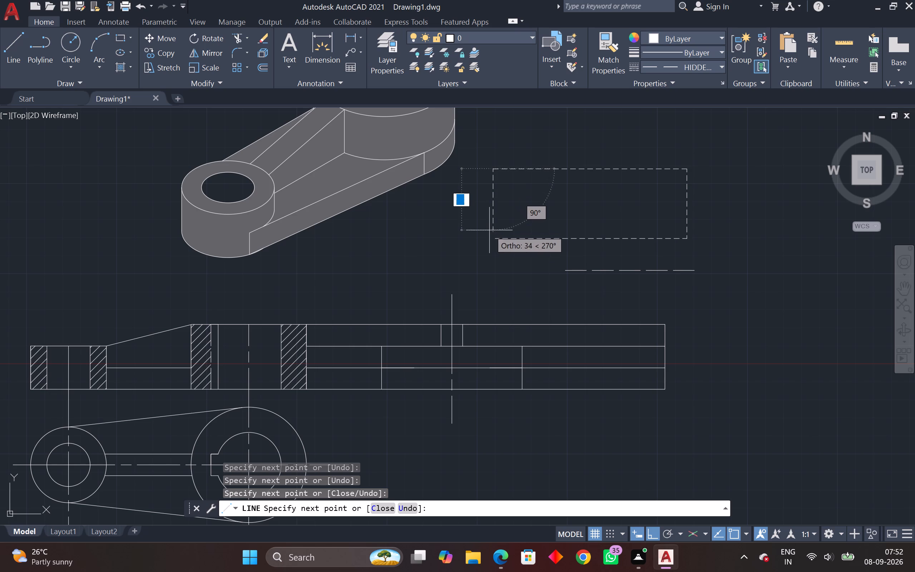
click(495, 237)
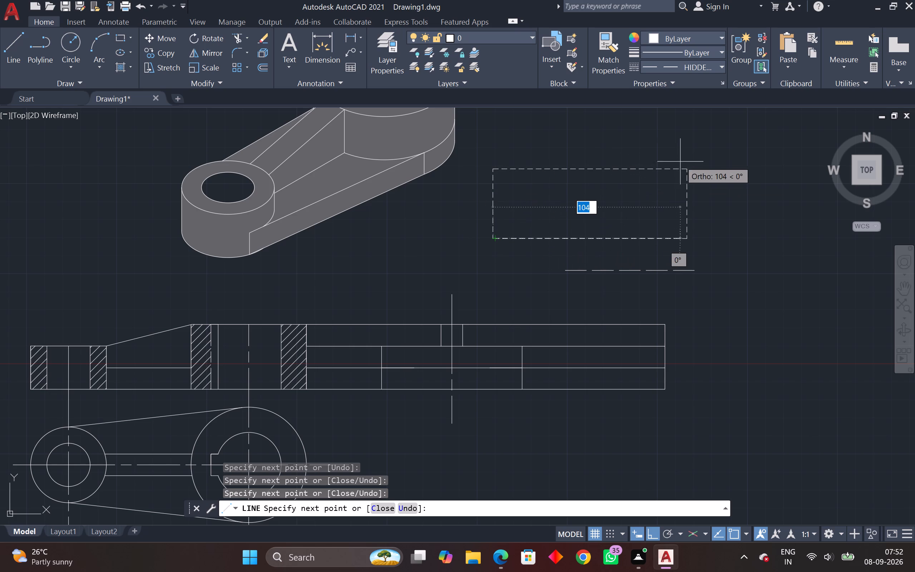
click(681, 171)
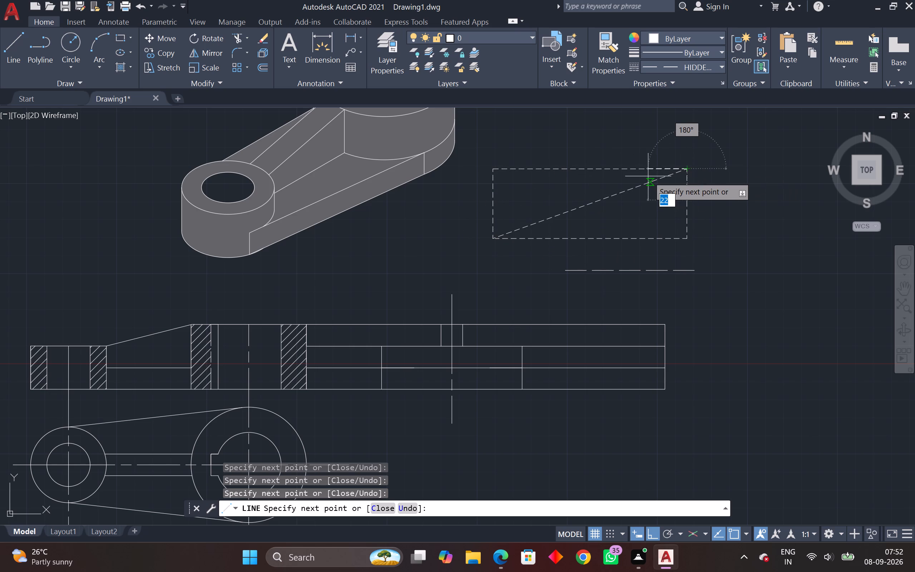
key(Escape)
Delete the ISO-dash line and the test lines above the side view, keeping only the rectangle's left vertical line.
drag(687, 153, 681, 164)
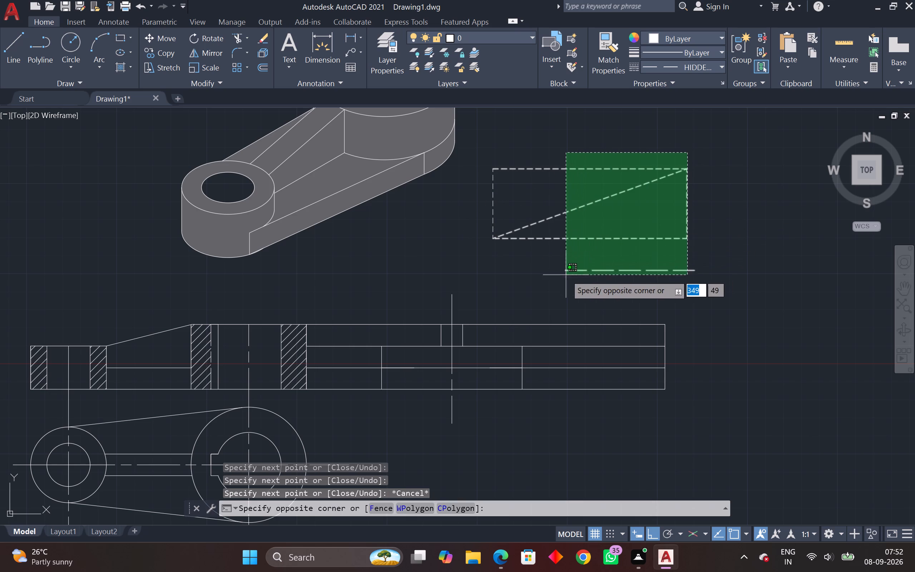
click(550, 282)
key(Delete)
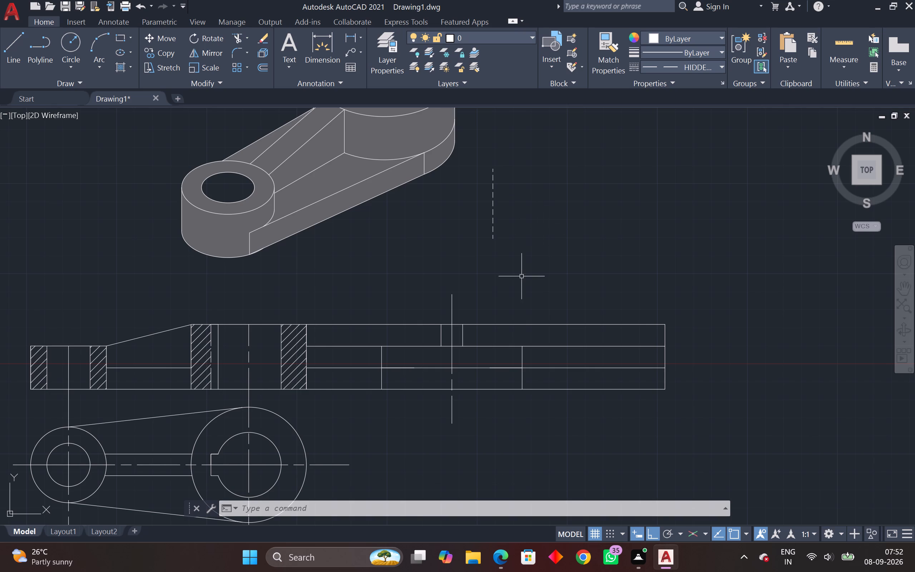
Trim the horizontal projection lines extending beyond the right edges of the side view.
scroll(521, 278, down, 1)
middle_drag(522, 279, 578, 259)
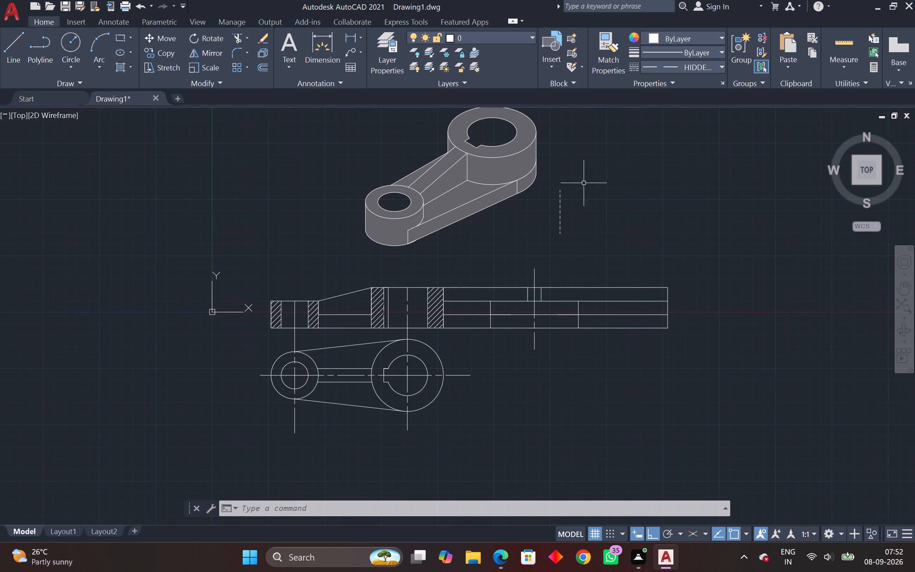
click(233, 32)
drag(598, 260, 630, 330)
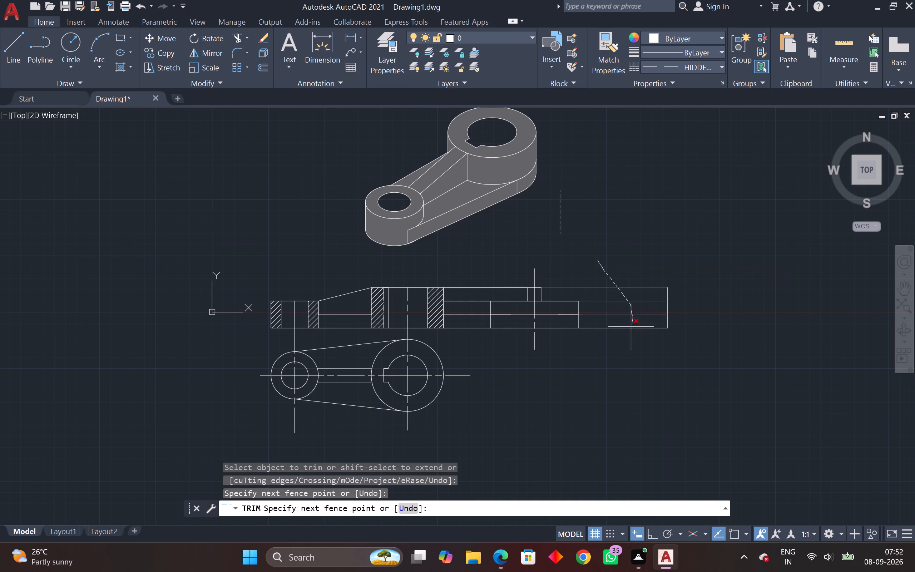
drag(630, 330, 626, 349)
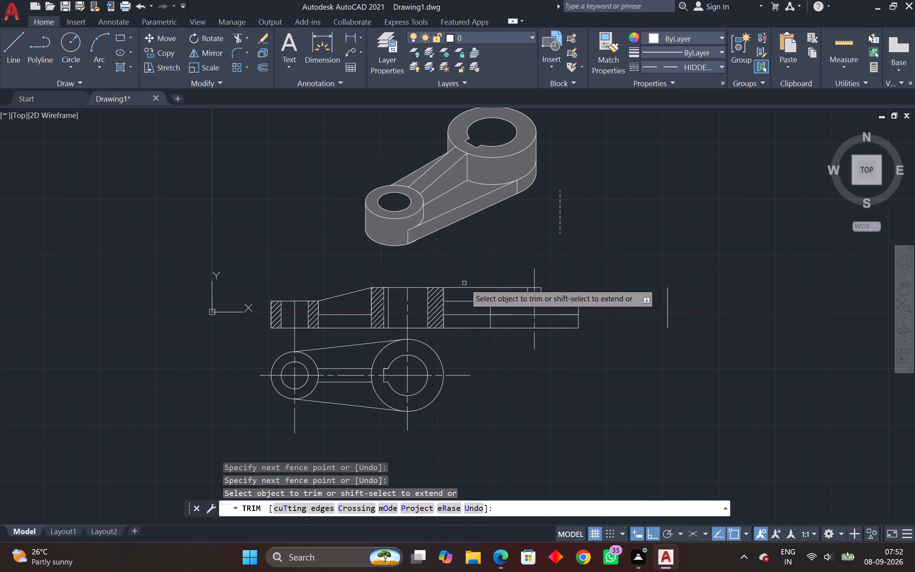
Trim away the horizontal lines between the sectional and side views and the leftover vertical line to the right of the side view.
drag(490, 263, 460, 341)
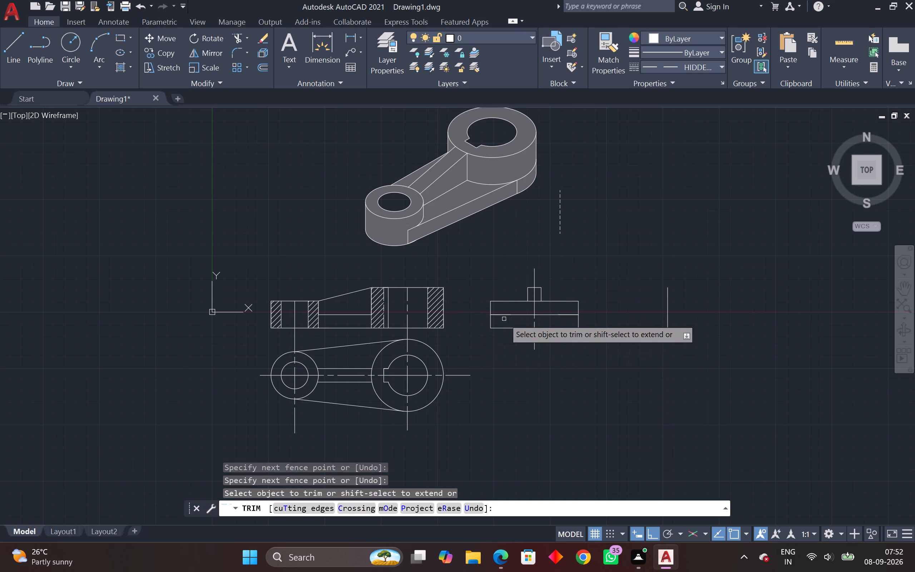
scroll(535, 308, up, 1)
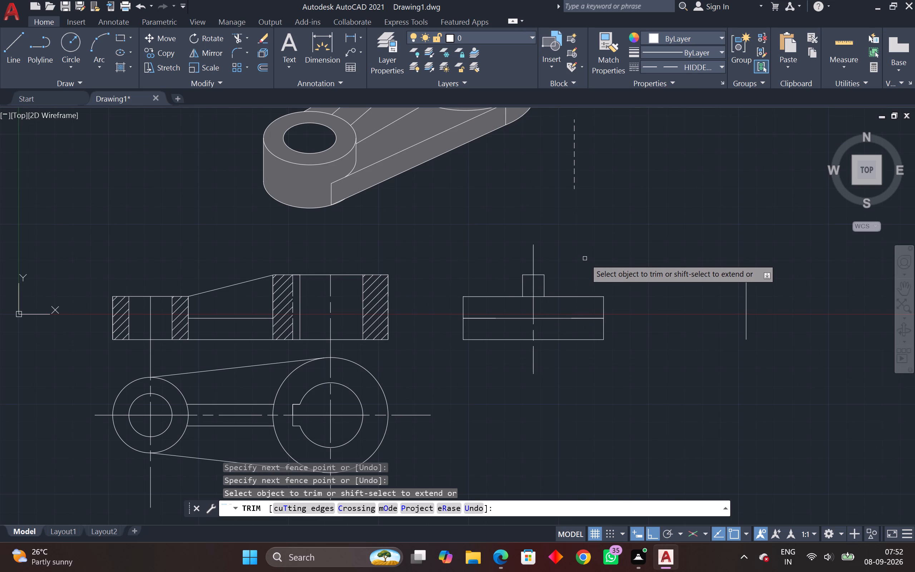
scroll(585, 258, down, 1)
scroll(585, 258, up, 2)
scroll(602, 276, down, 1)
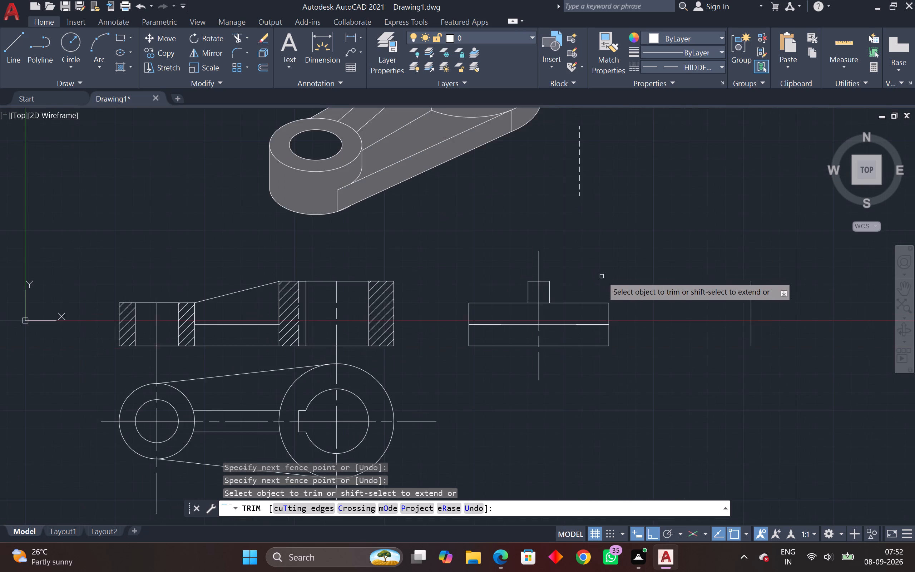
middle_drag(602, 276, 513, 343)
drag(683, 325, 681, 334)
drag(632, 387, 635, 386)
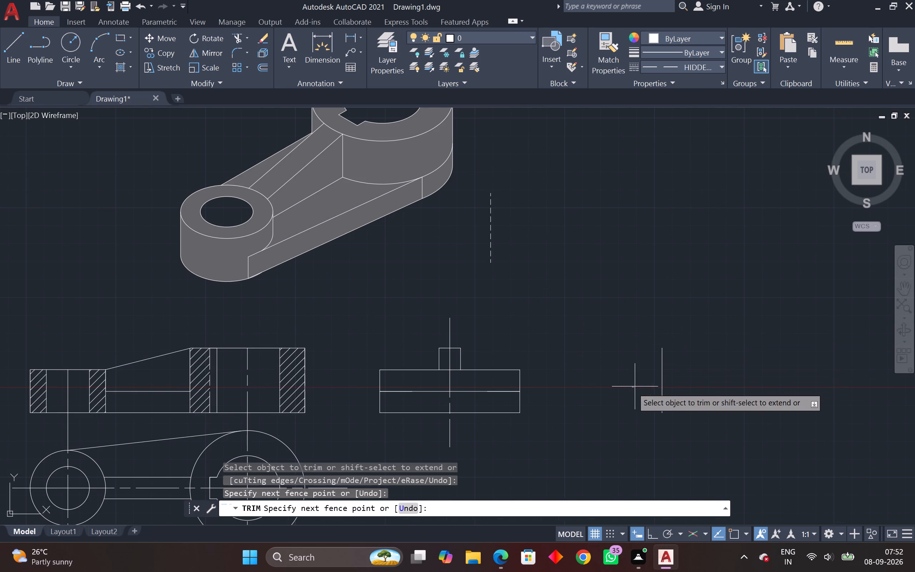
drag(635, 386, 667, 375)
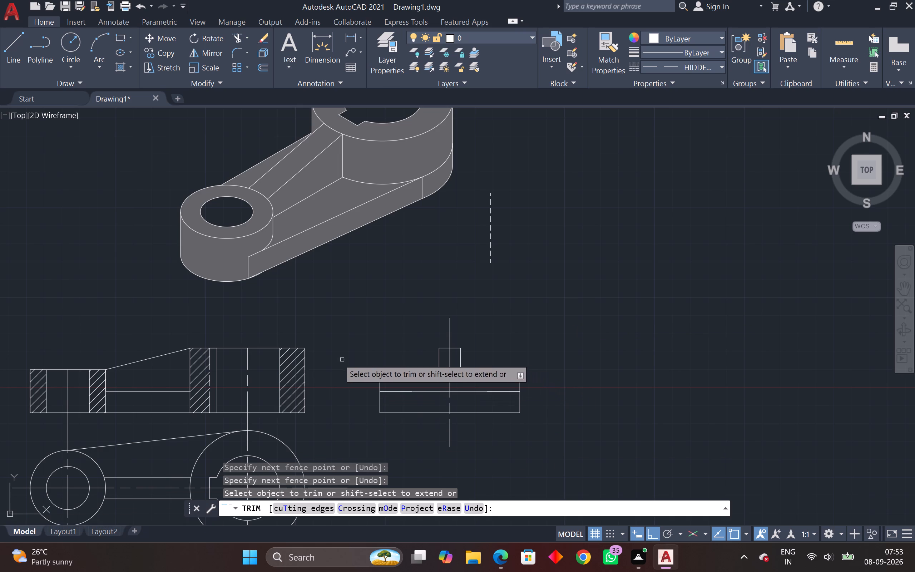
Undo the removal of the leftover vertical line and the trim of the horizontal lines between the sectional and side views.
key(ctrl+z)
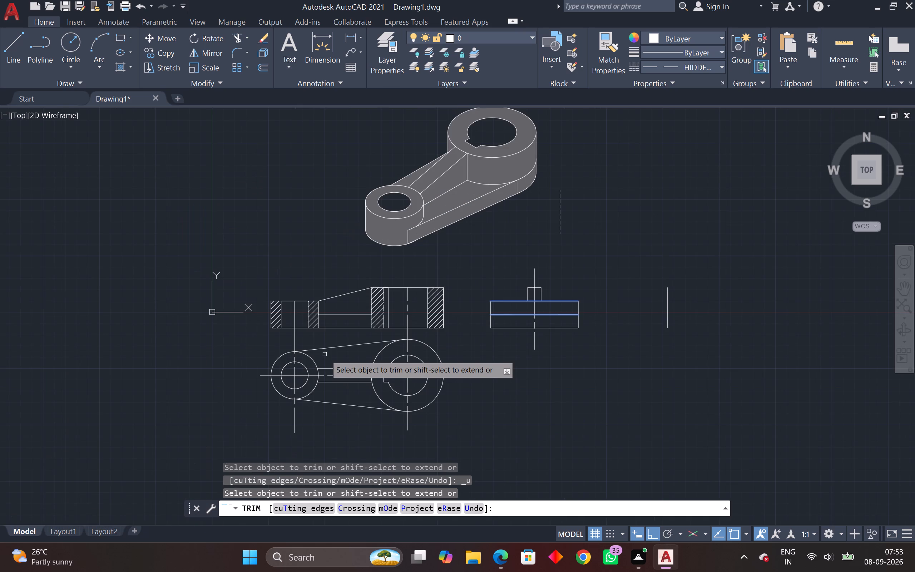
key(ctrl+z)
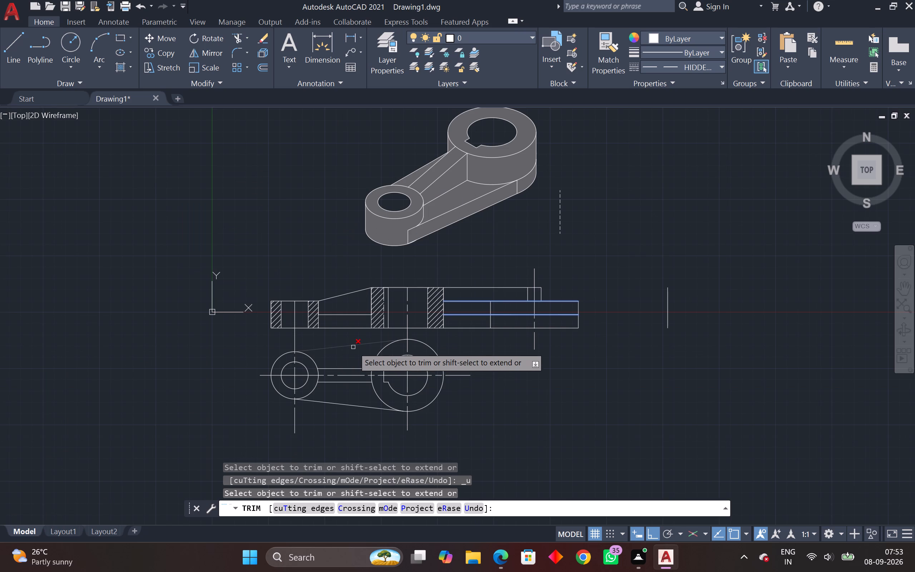
Undo the remaining trims of the side view's horizontal projection lines and leave the Trim command.
key(ctrl+z)
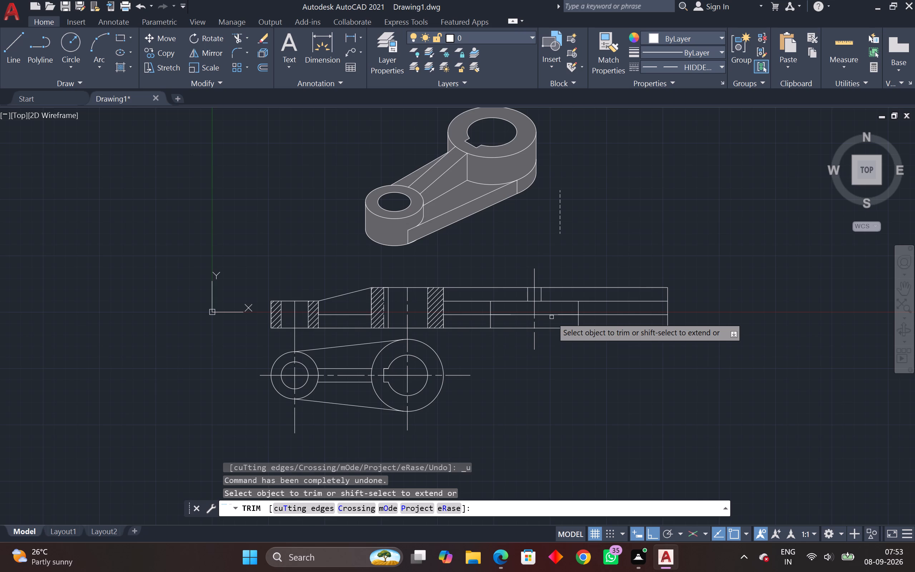
key(ctrl+z)
key(ctrl+z)
key(ctrl+z)
key(ctrl+z)
key(ctrl+z)
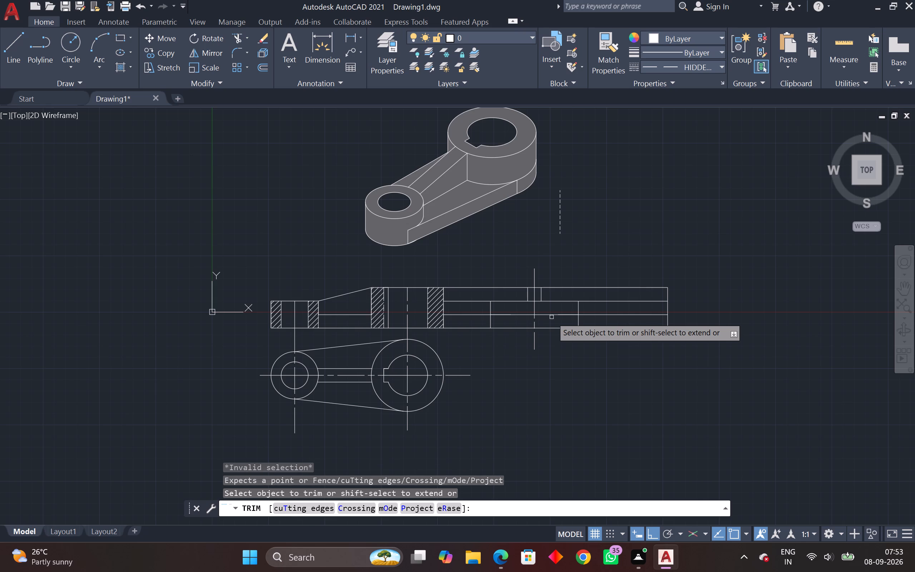
key(ctrl+z)
key(ctrl+z)
key(ctrl+z)
key(Escape)
key(Escape)
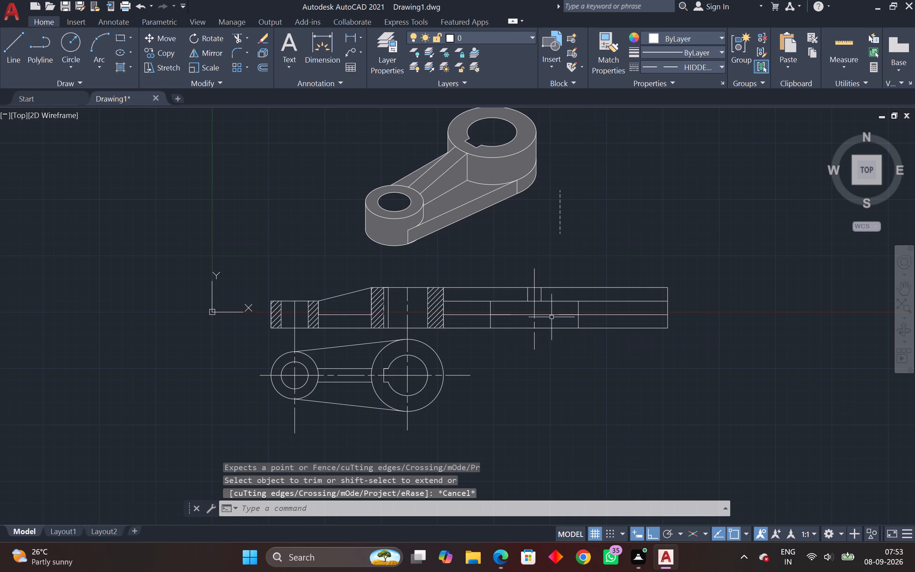
Undo the earlier side-view trimming, erasing and dashed test line, including the switch to the HIDDEN2 linetype.
key(ctrl+z)
key(ctrl+z)
key(ctrl+z)
key(ctrl+z)
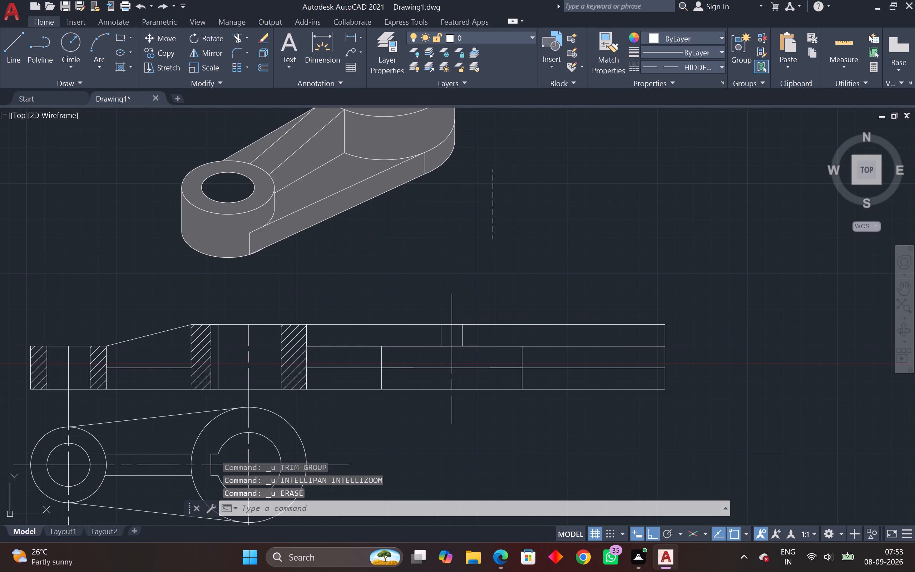
key(ctrl+z)
key(ctrl+z)
key(ctrl+z)
key(ctrl+z)
key(ctrl+z)
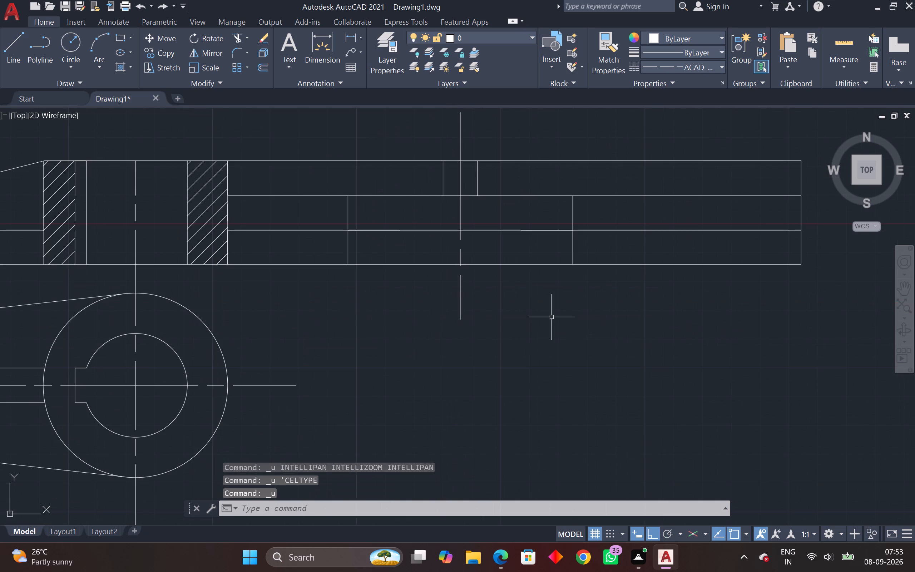
Undo the side view's centre line, vertical edge lines and offsets back to the narrow boss outline standing above the base.
key(ctrl+z)
key(ctrl+z)
key(ctrl+z)
key(ctrl+z)
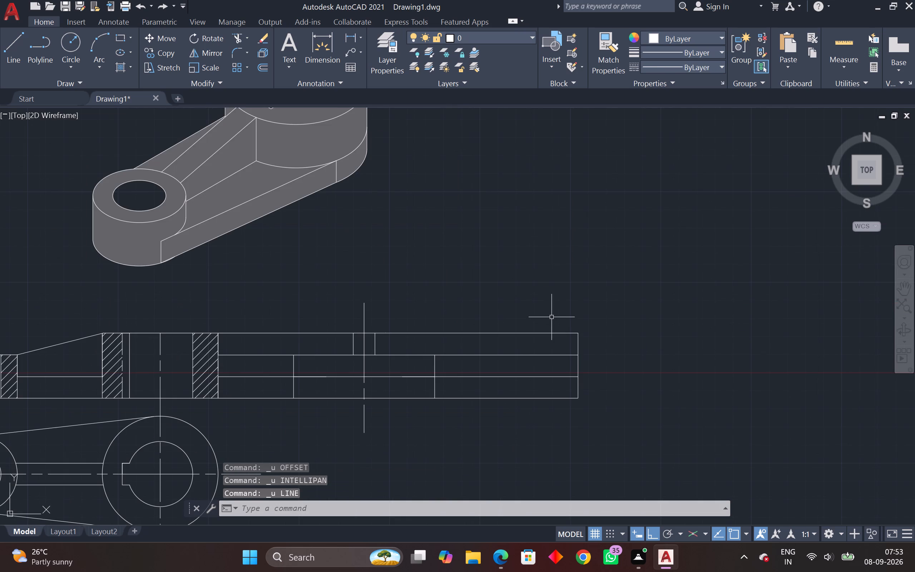
key(ctrl+z)
key(ctrl+z)
key(ctrl+z)
key(ctrl+z)
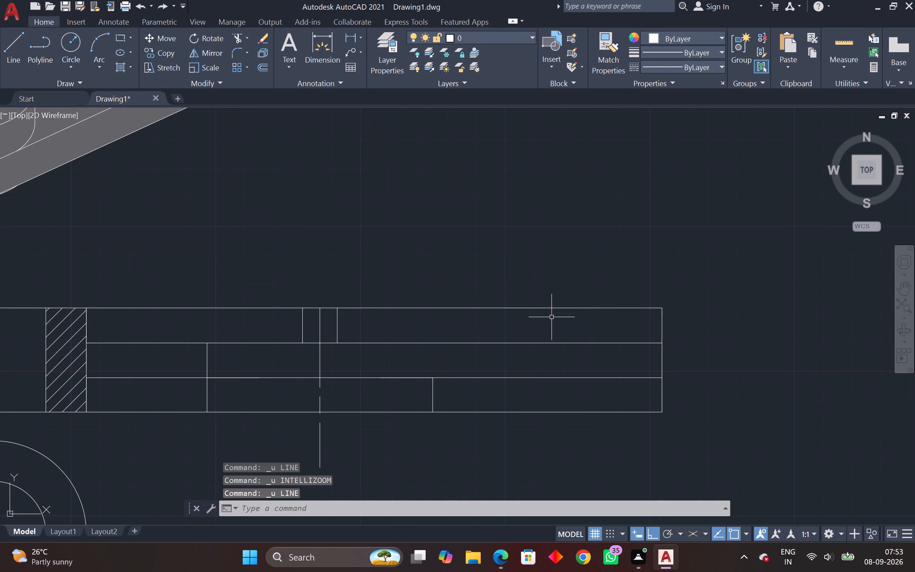
key(ctrl+z)
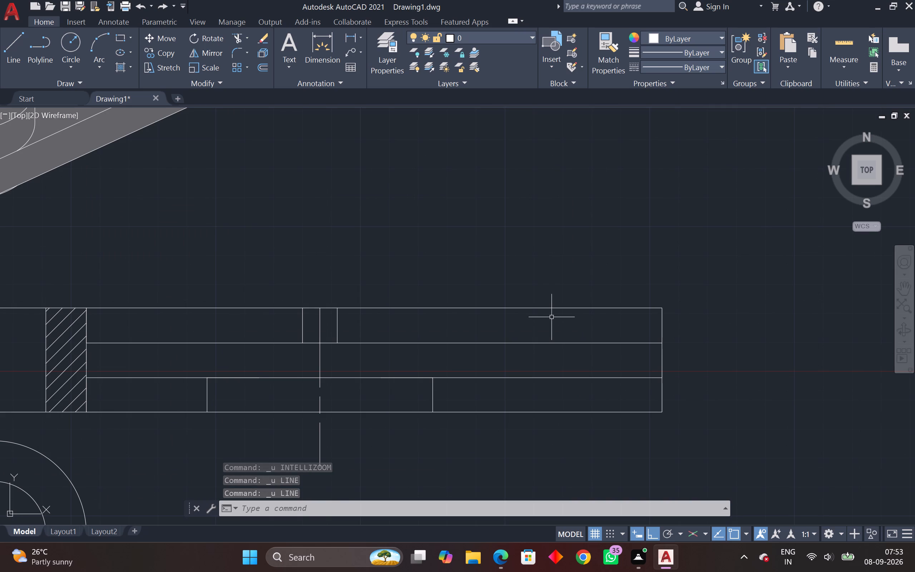
key(ctrl+z)
key(ctrl+z)
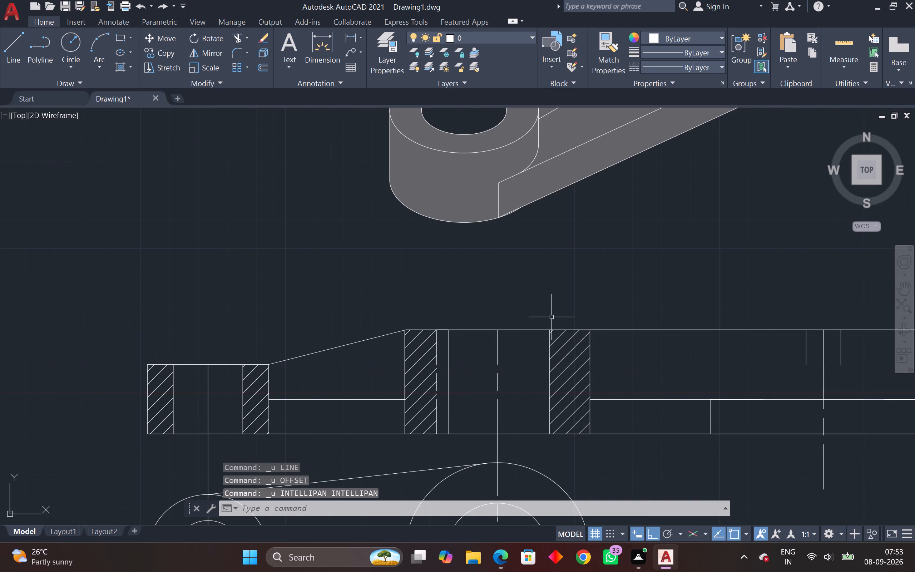
key(ctrl+z)
key(ctrl+z)
key(ctrl+z)
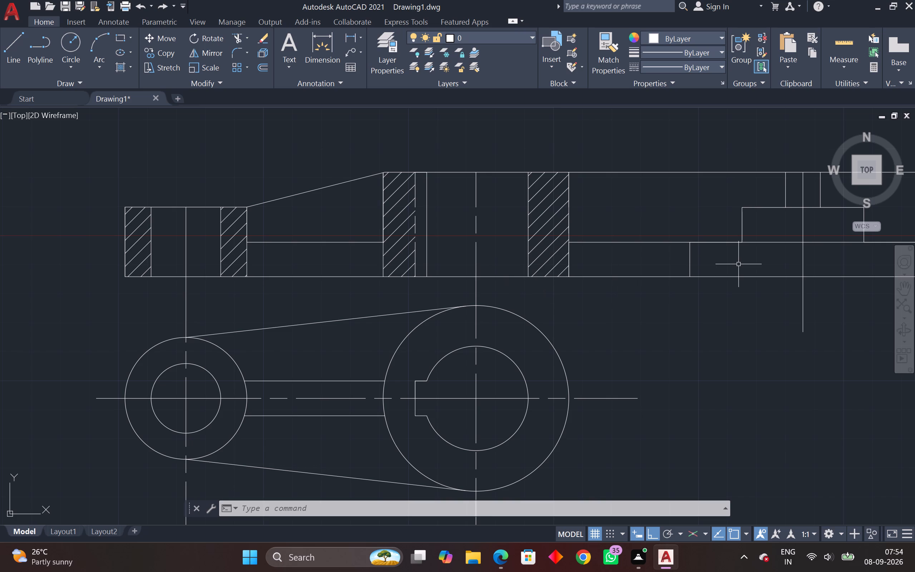
Draw two vertical lines extending both sides of the side view's narrow boss outline down to the base line.
text(L)
key(space)
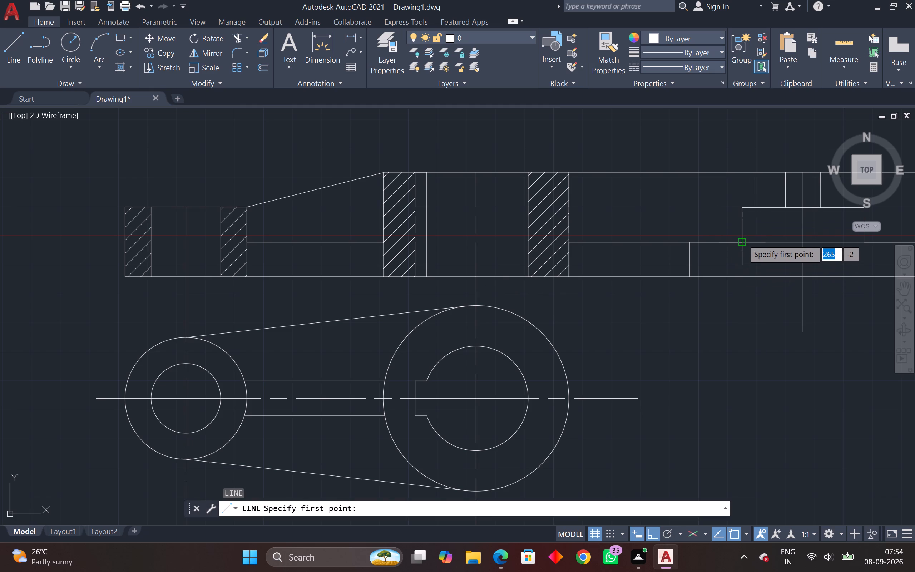
drag(742, 239, 742, 242)
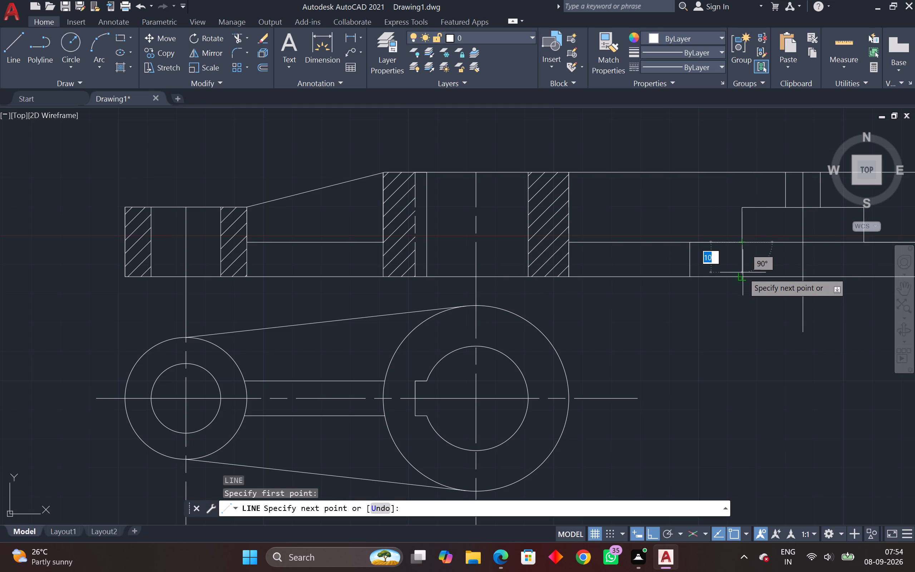
click(740, 274)
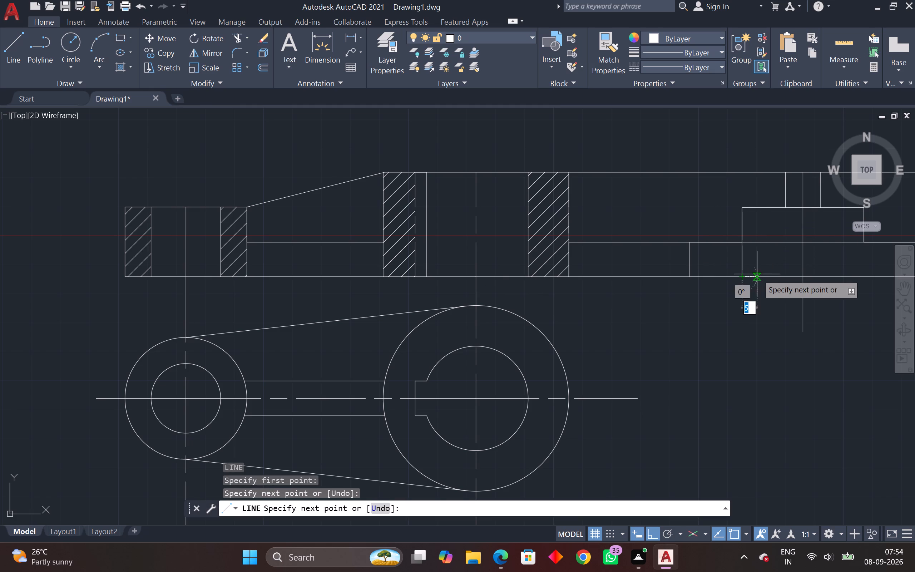
key(space)
middle_drag(785, 279, 637, 355)
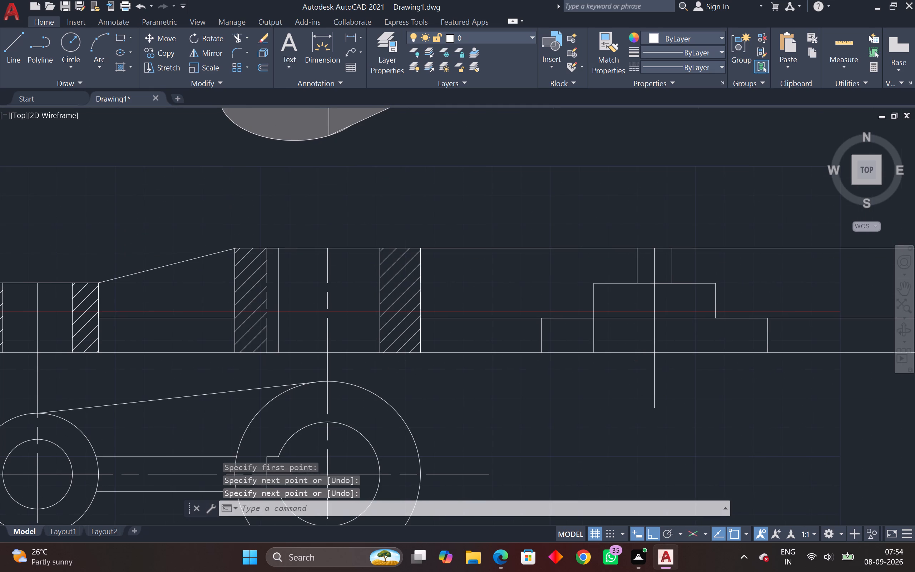
key(space)
drag(713, 321, 714, 325)
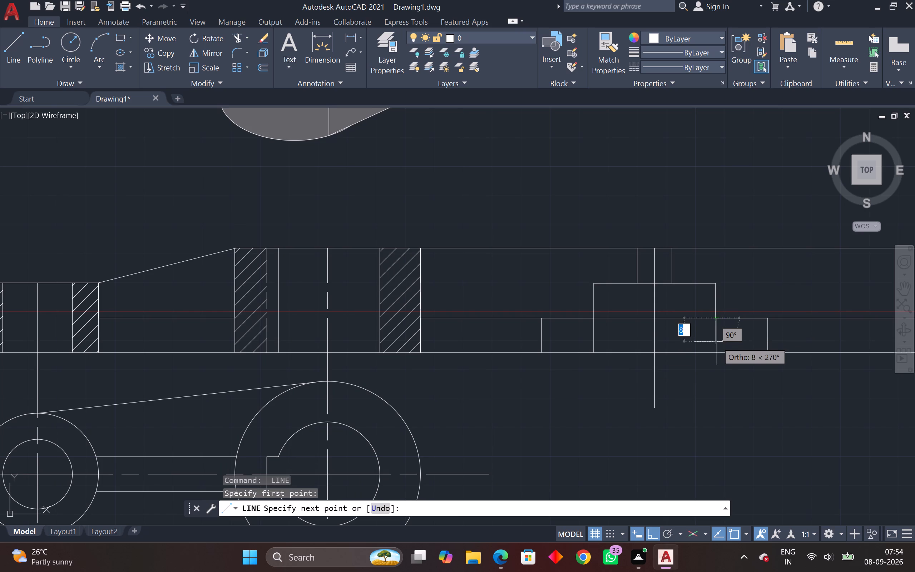
click(718, 350)
key(space)
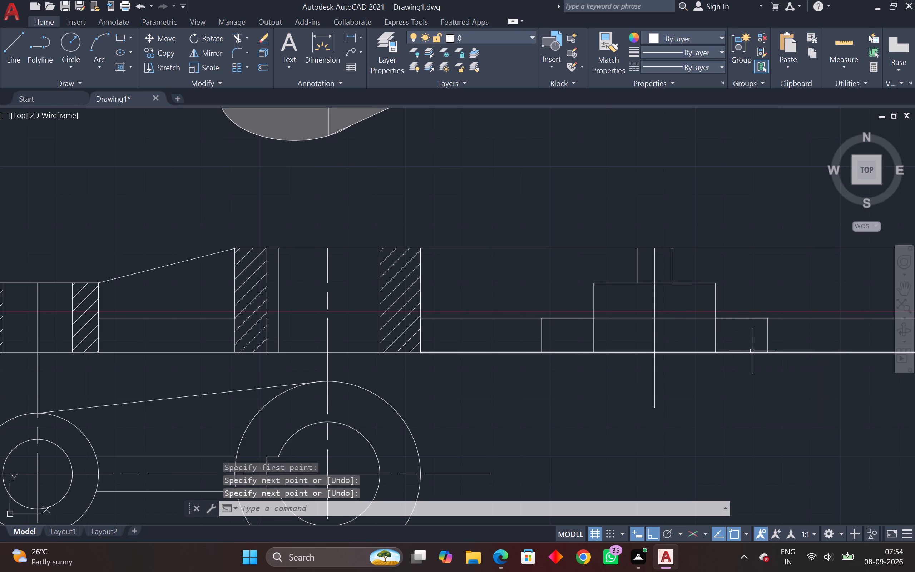
Draw vertical lines from the wide lower rectangle's two upper corners up to the top projection line.
key(space)
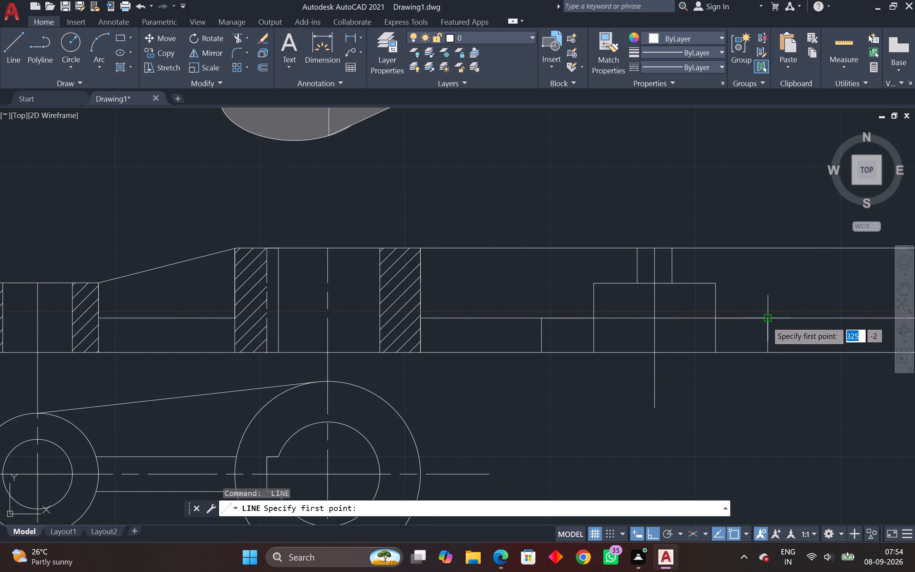
click(766, 320)
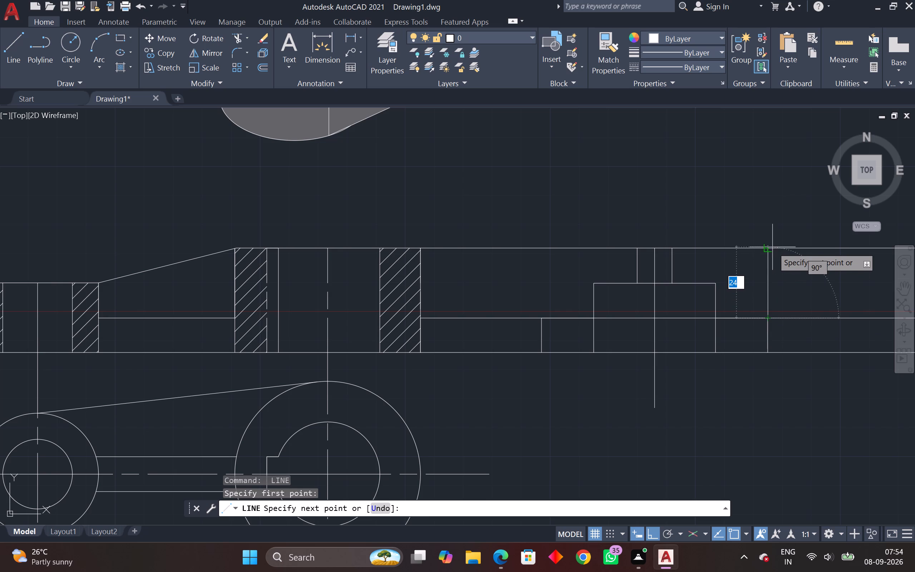
click(766, 247)
key(space)
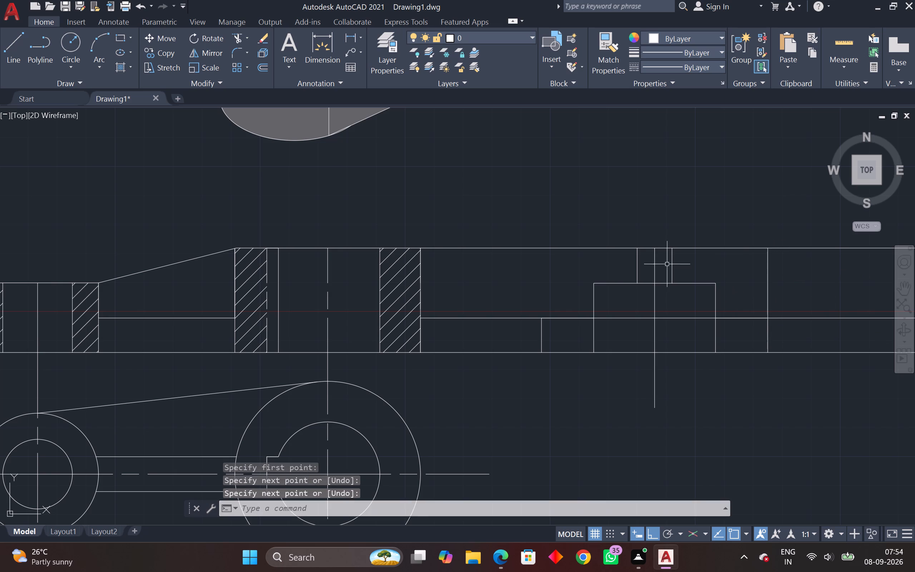
key(space)
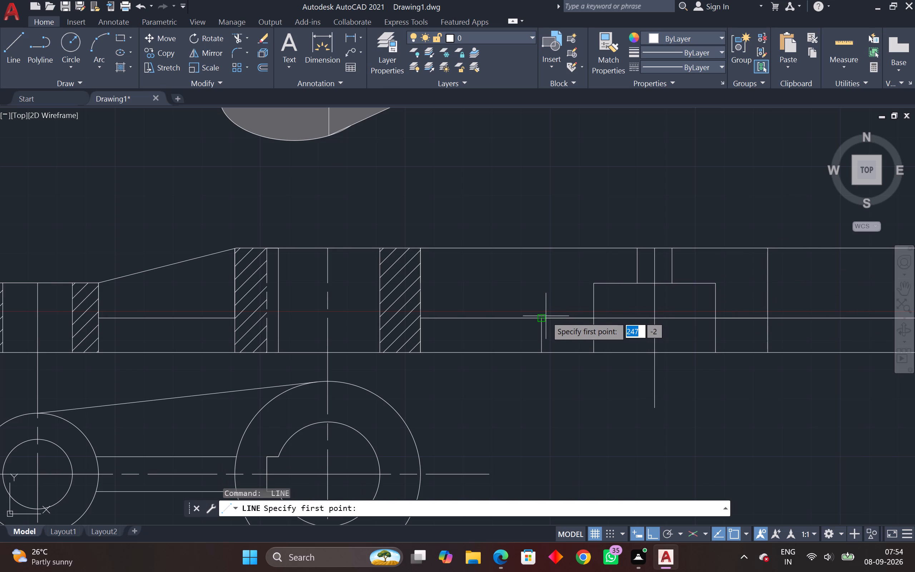
click(544, 316)
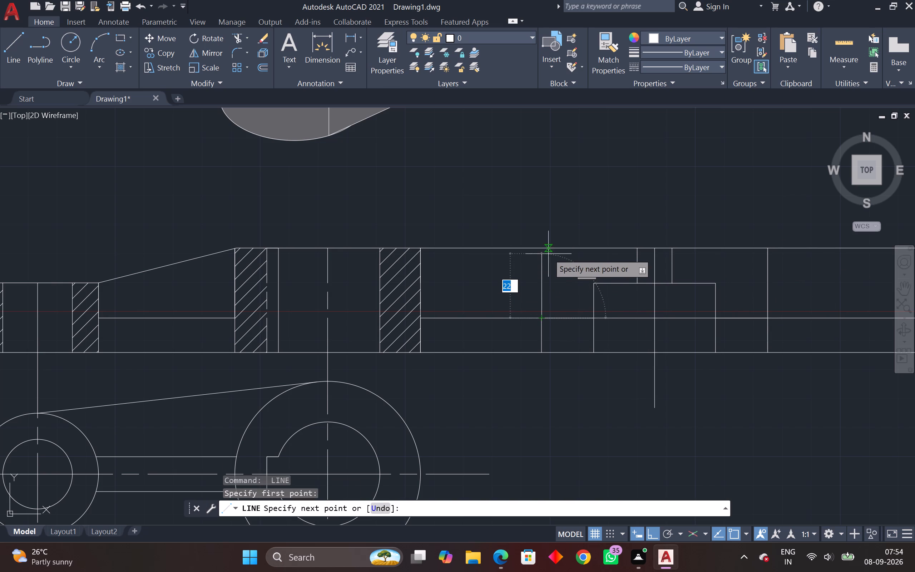
click(544, 251)
key(space)
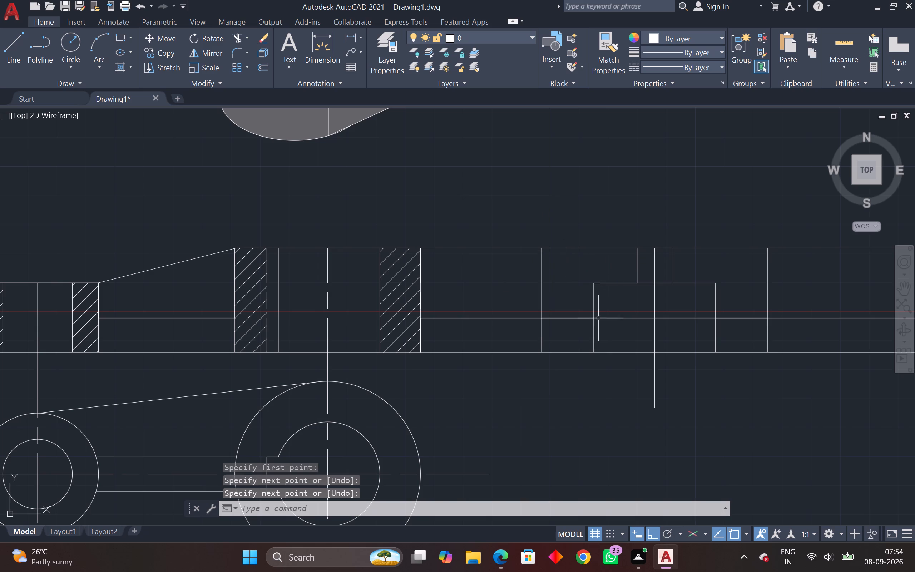
Delete the two solid vertical line segments along the middle of the side view.
click(664, 308)
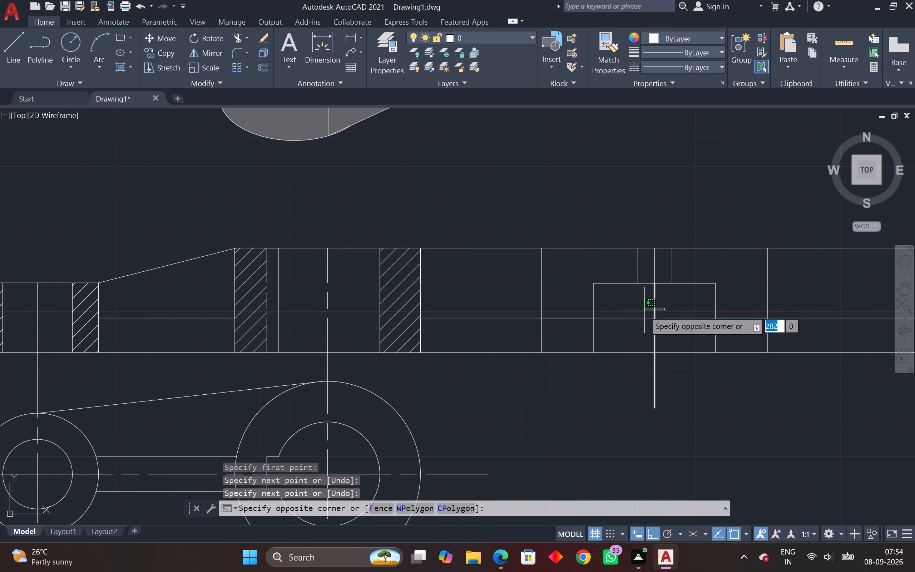
click(643, 311)
click(659, 271)
click(651, 274)
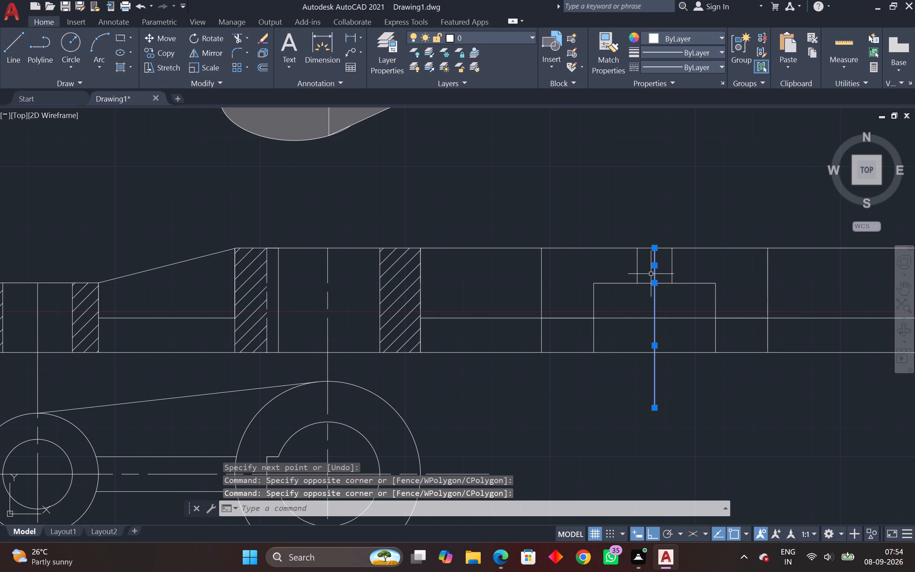
key(Delete)
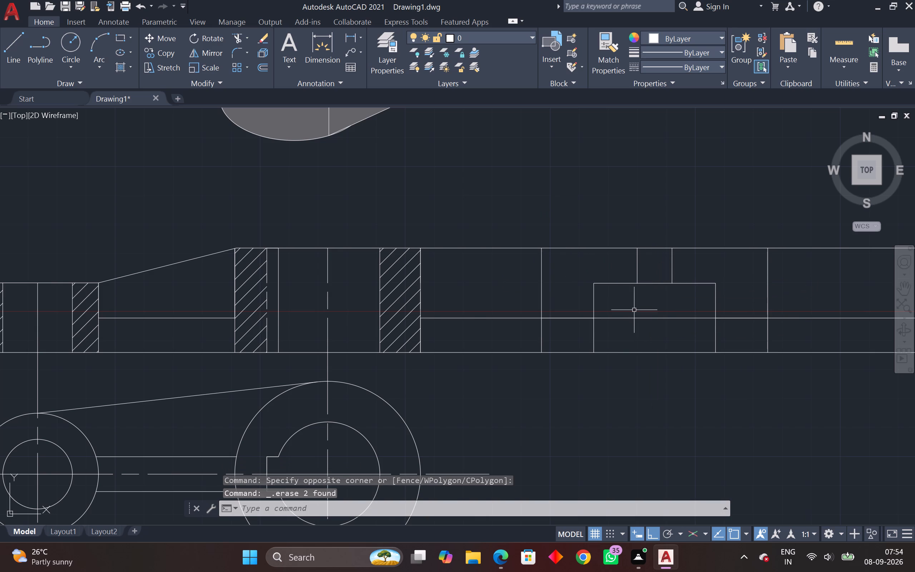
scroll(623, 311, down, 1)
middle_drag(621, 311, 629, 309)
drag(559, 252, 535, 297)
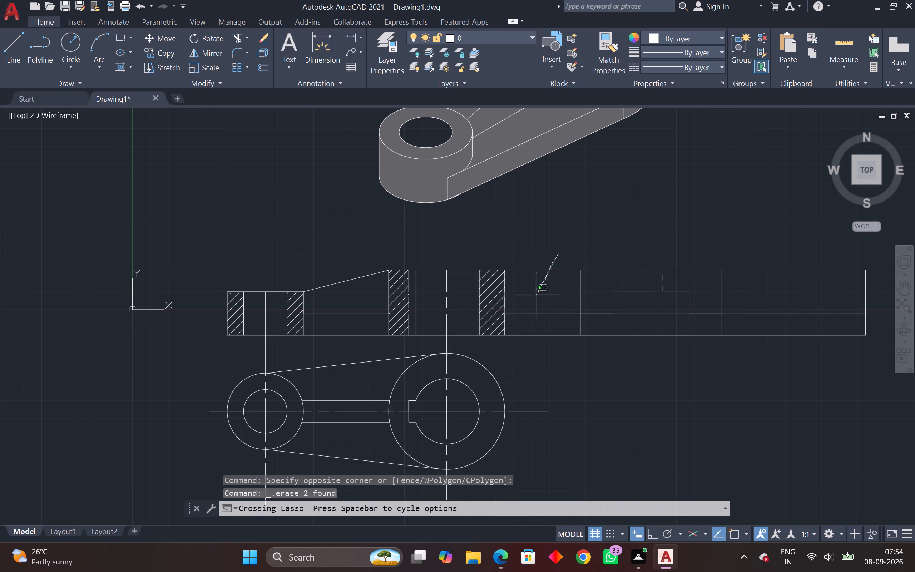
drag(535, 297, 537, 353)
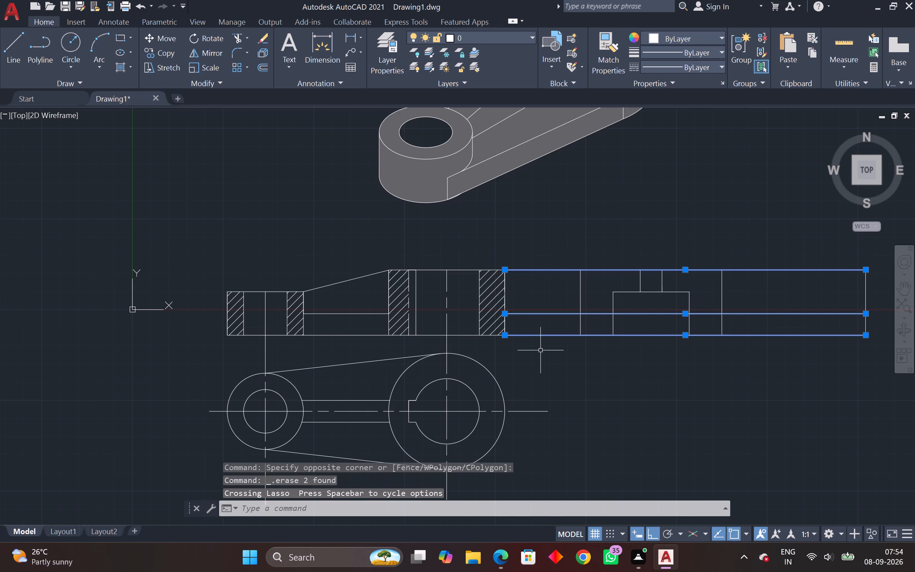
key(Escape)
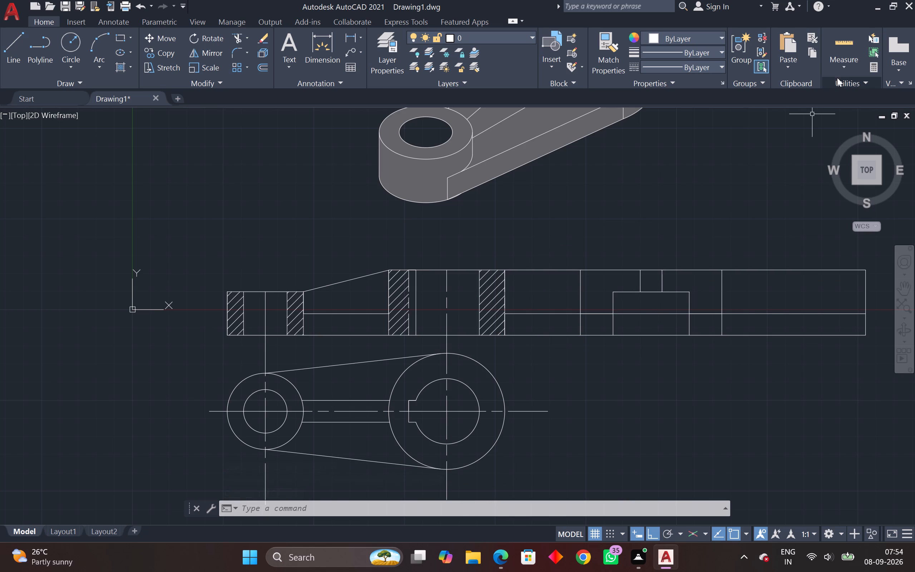
Using linetype ACAD_ISO08W100, draw the side view's vertical centre line through the narrow boss's top midpoint, past the base and top lines.
click(702, 64)
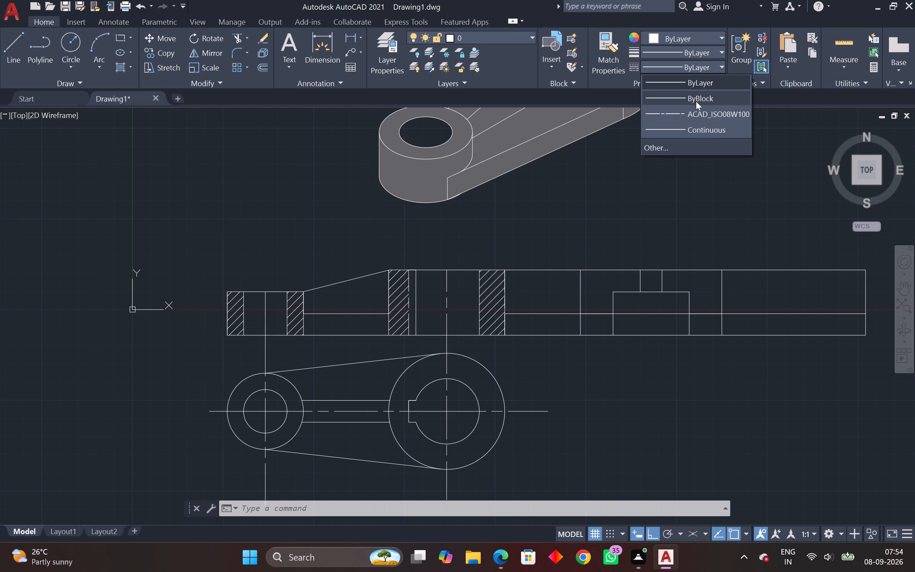
click(696, 107)
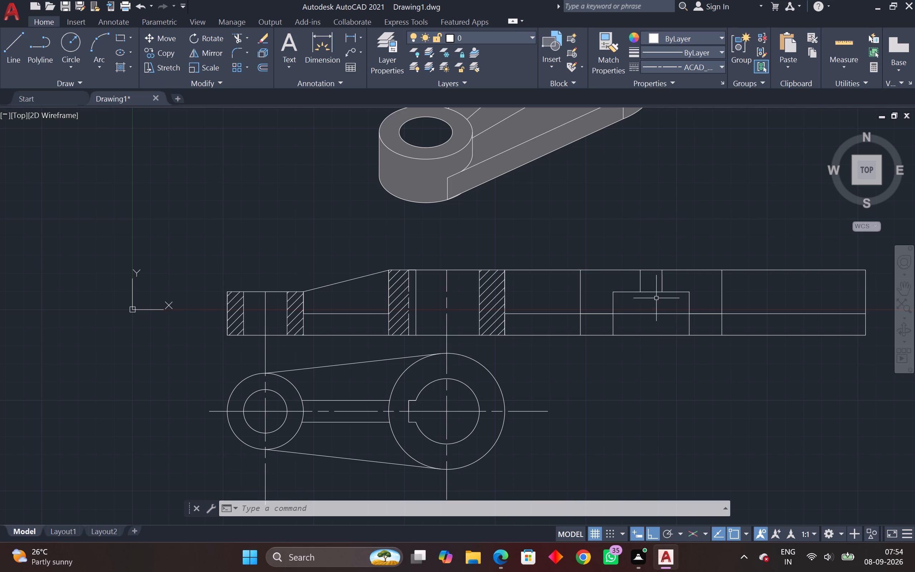
text(L)
key(space)
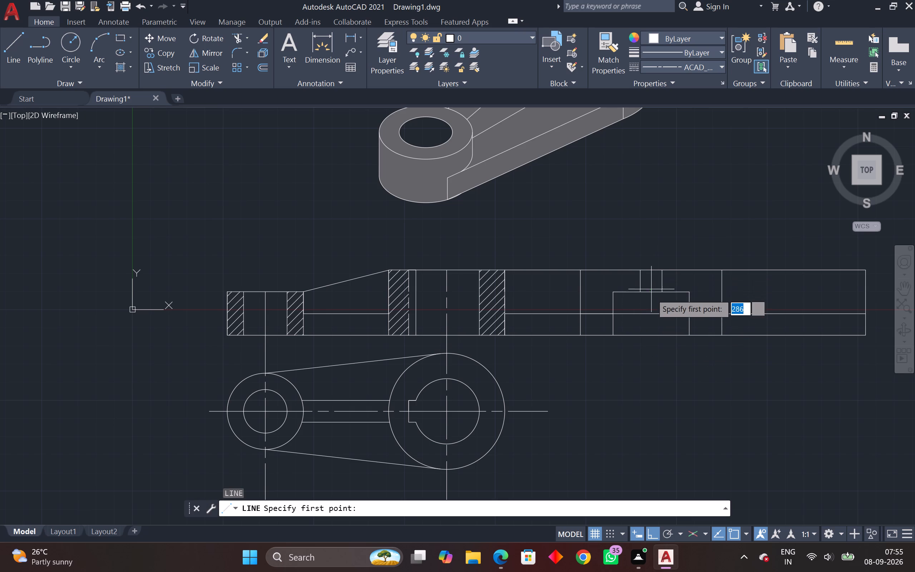
drag(652, 292, 650, 300)
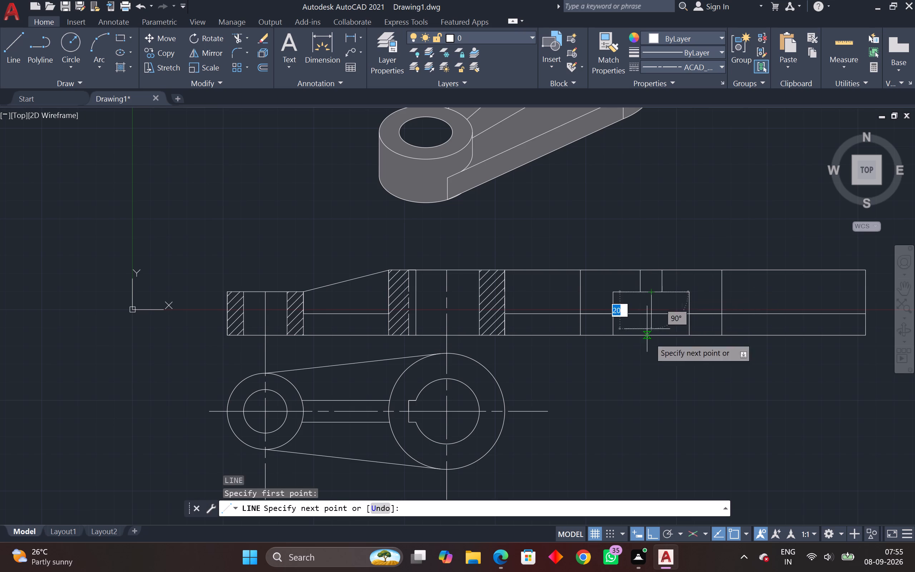
click(649, 362)
key(space)
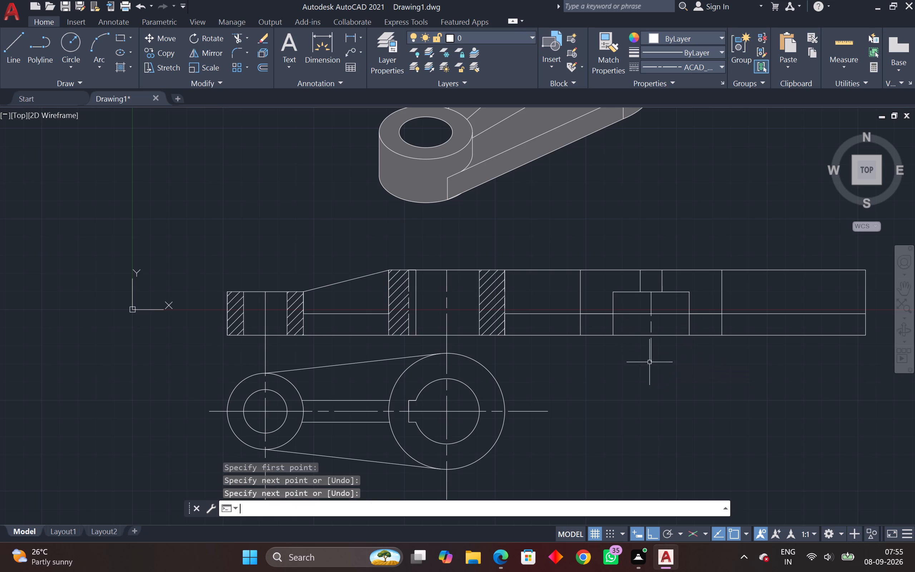
key(space)
drag(649, 294, 649, 291)
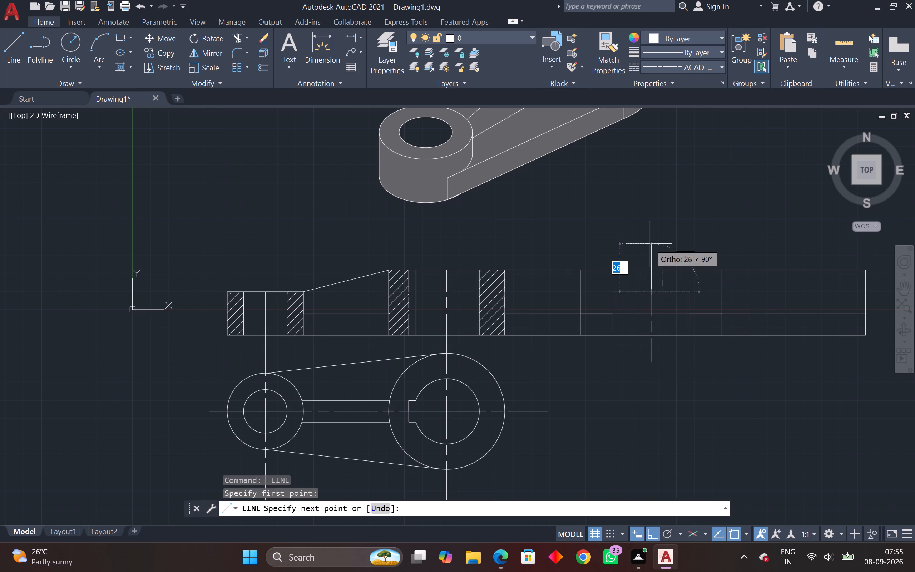
click(650, 240)
key(space)
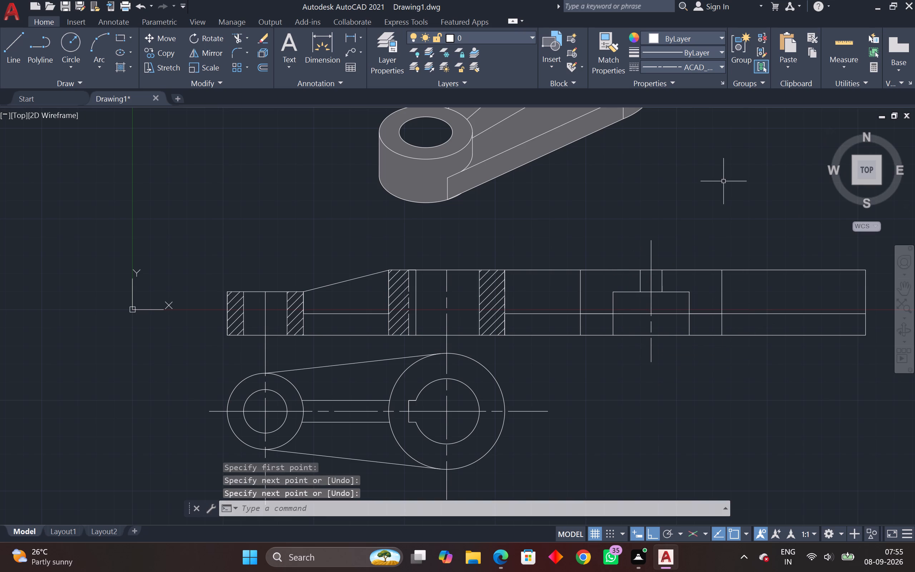
Trim the horizontal projection lines between the sectional view and side view, and those extending beyond the side view's outer edge.
key(Escape)
key(Escape)
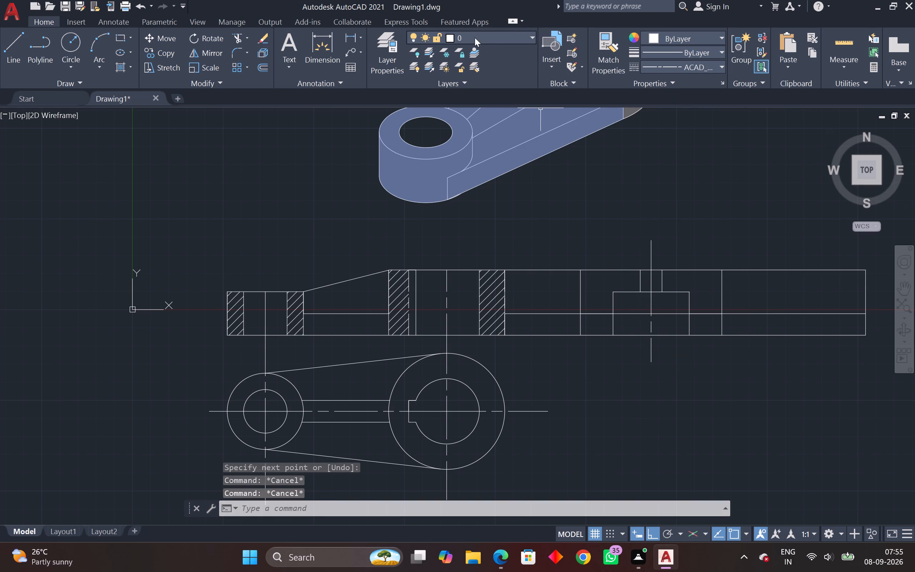
click(238, 34)
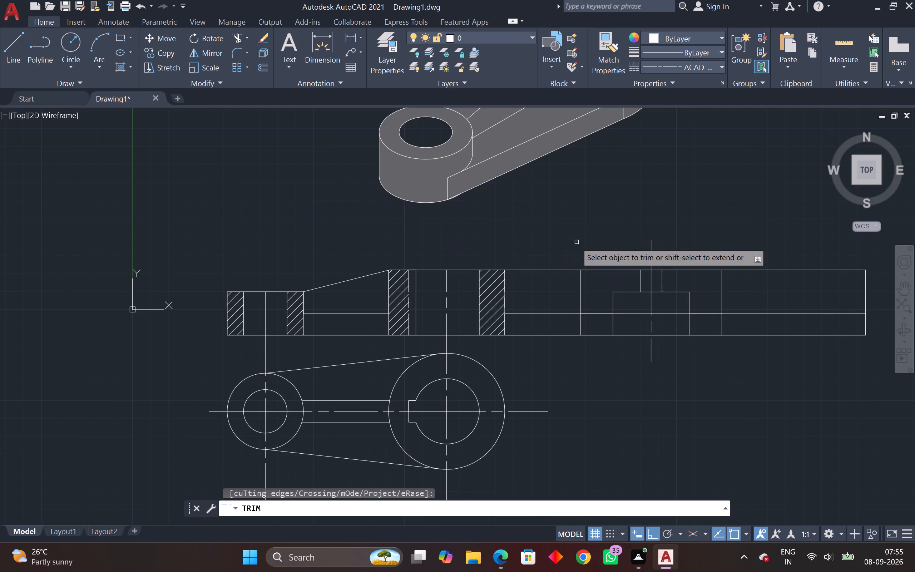
drag(556, 251, 531, 361)
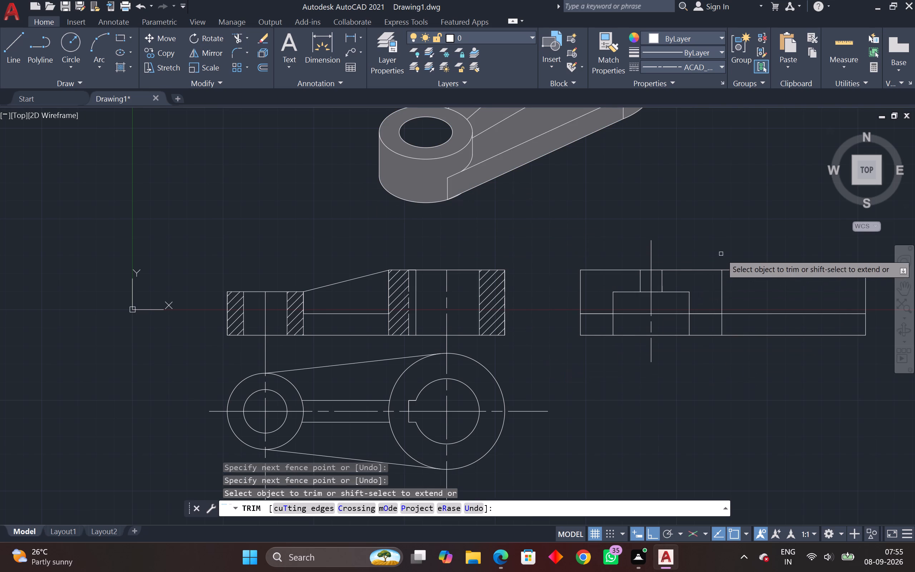
drag(739, 243, 751, 380)
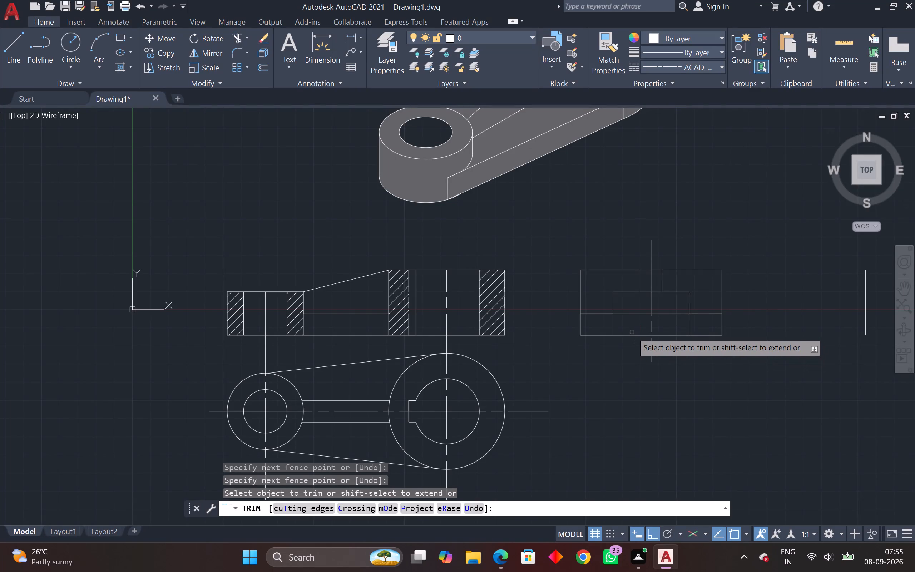
Trim the side view's lower horizontal line inside the narrow boss outline and from the boss to the outer left edge.
click(600, 313)
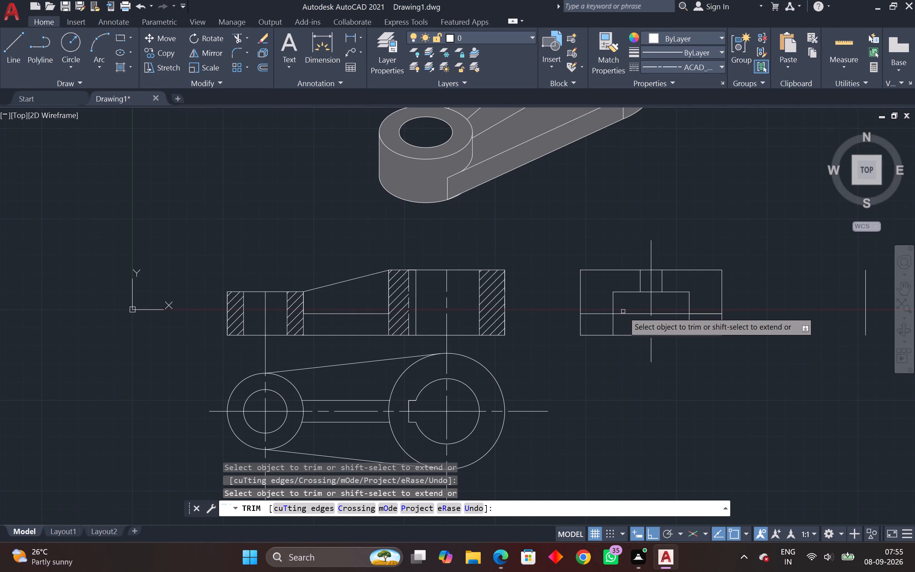
click(625, 313)
click(664, 314)
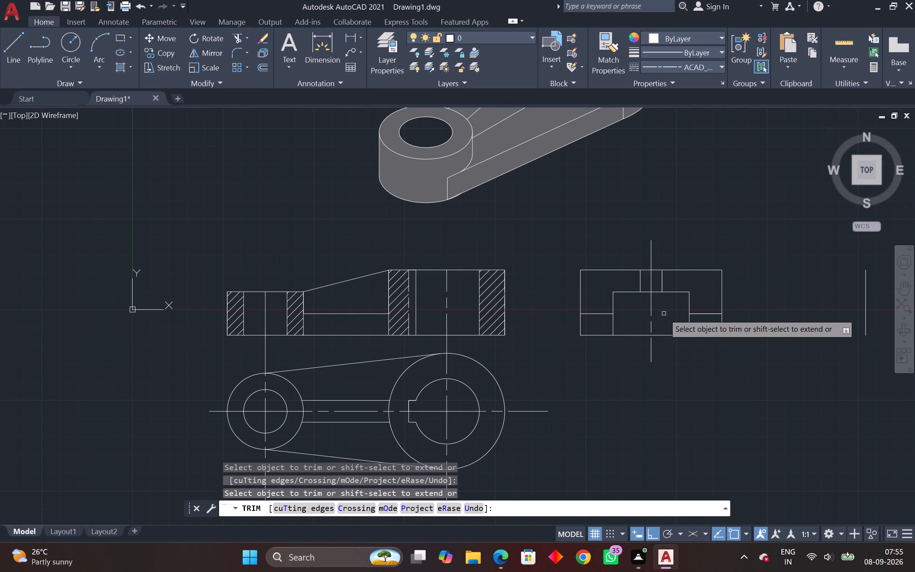
click(697, 313)
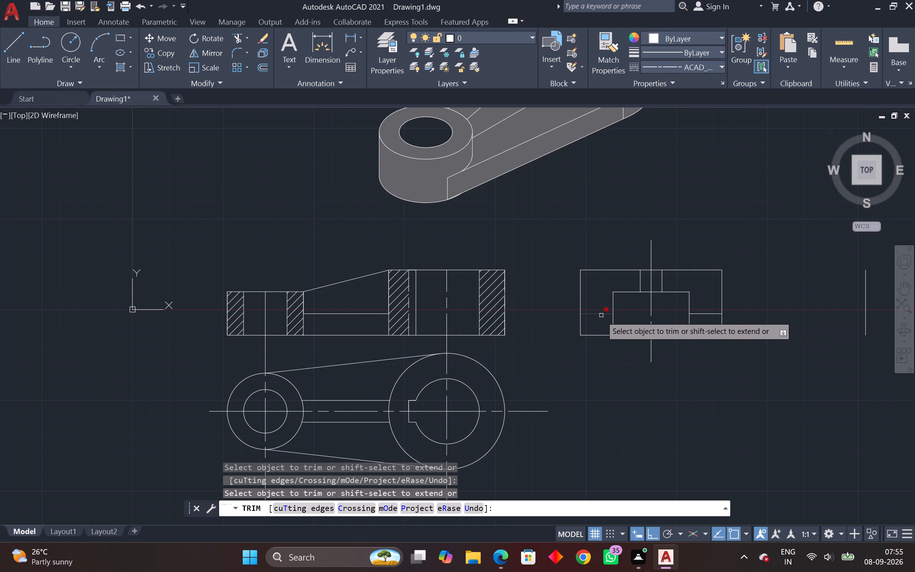
click(600, 314)
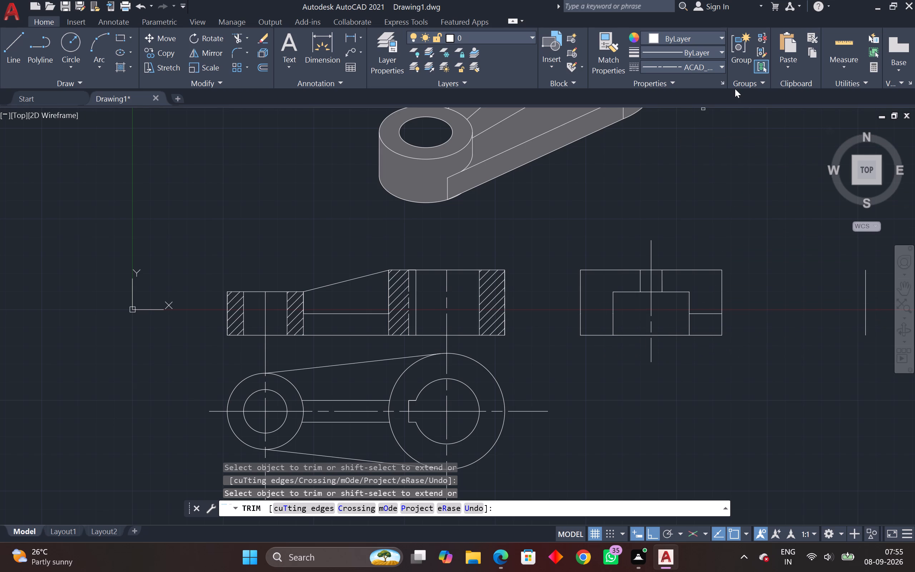
Load the HIDDEN2 linetype from acadiso.lin into the drawing.
click(714, 68)
click(694, 138)
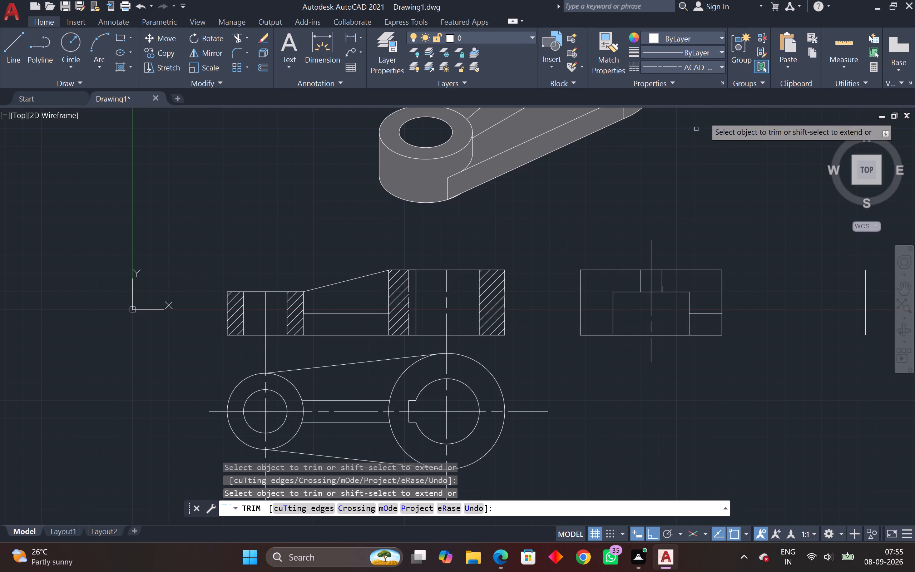
click(714, 71)
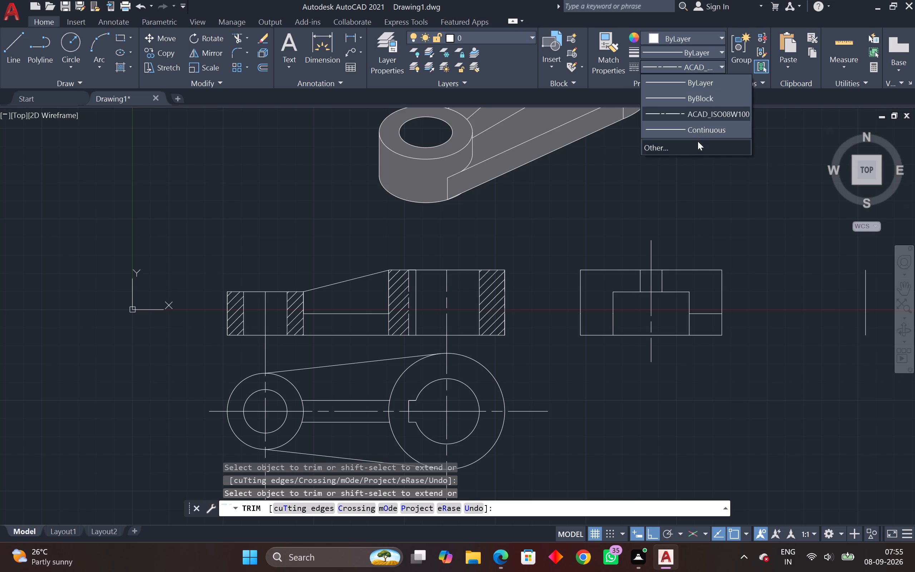
click(697, 142)
click(573, 163)
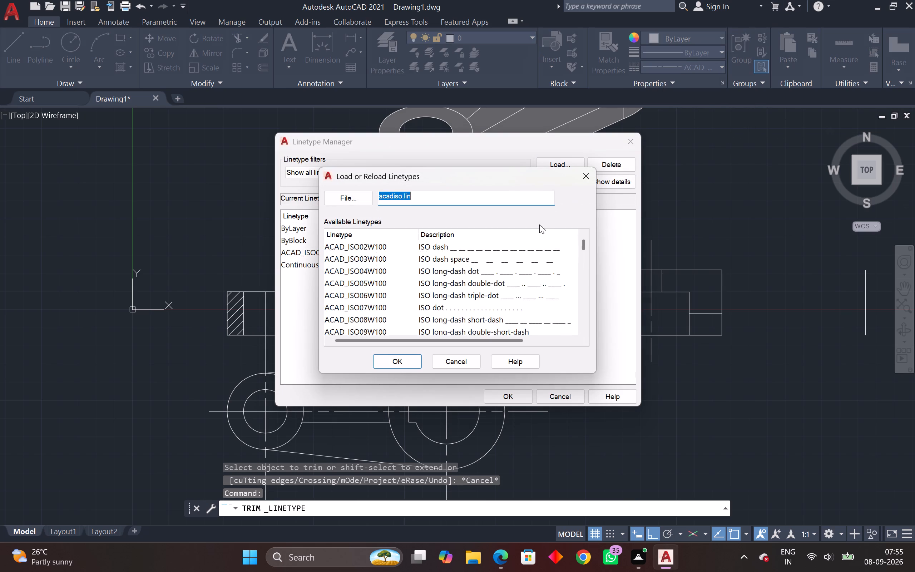
scroll(526, 240, down, 10)
scroll(516, 255, up, 2)
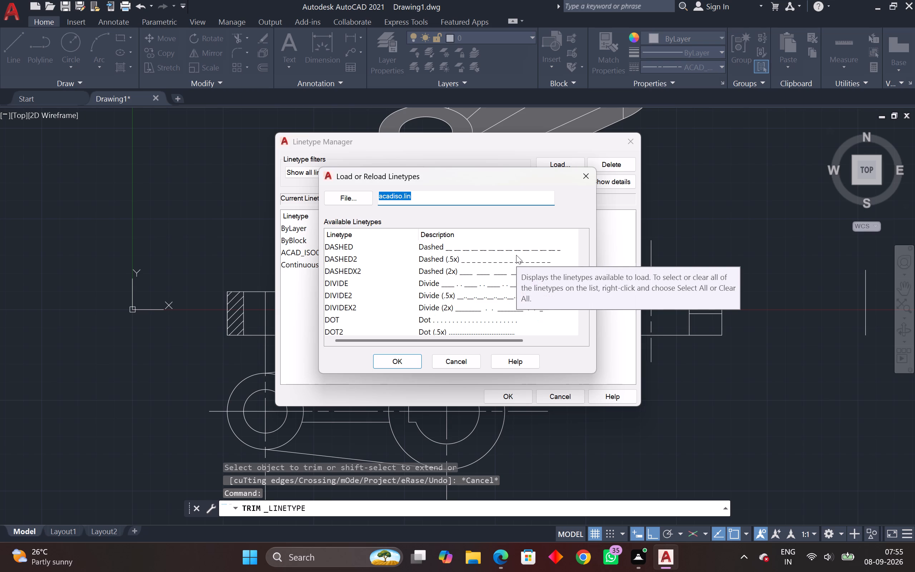
scroll(516, 255, down, 3)
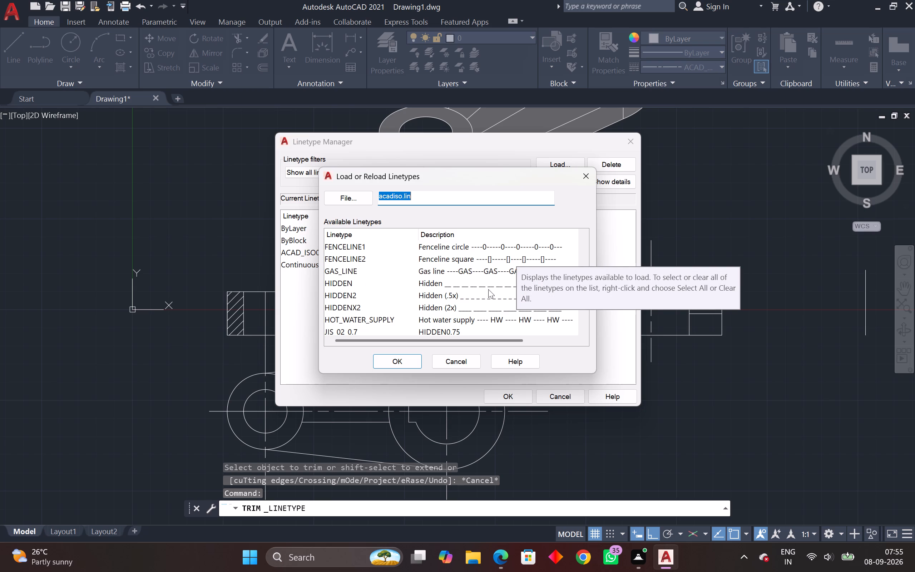
click(478, 299)
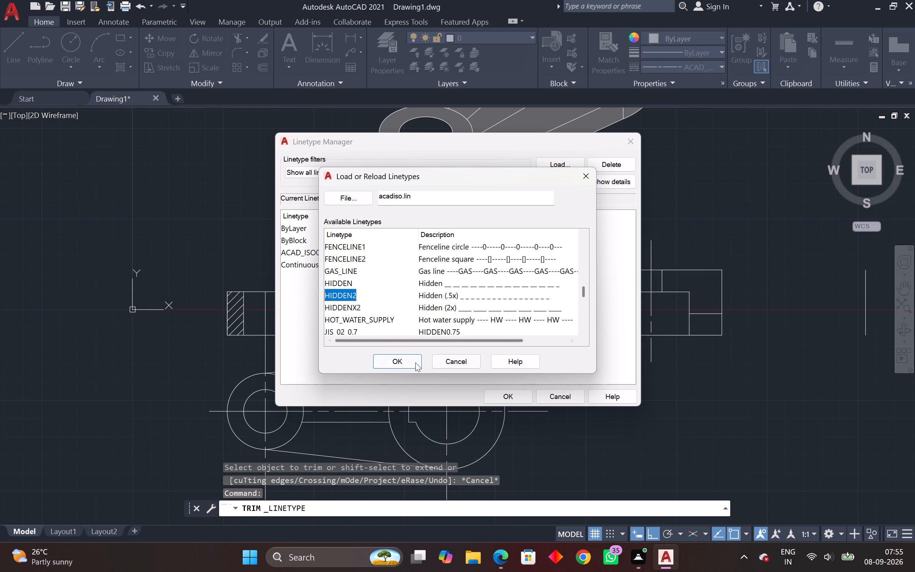
click(415, 363)
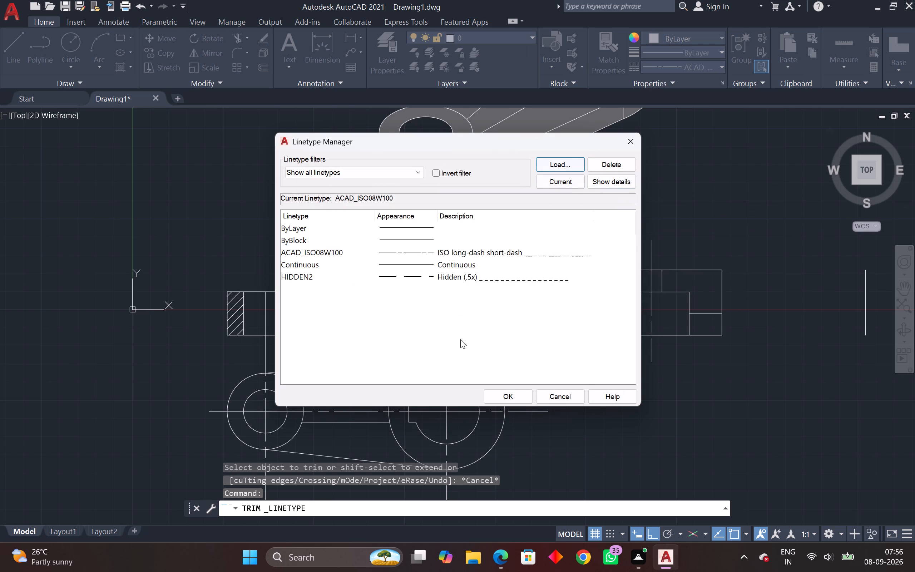
click(487, 397)
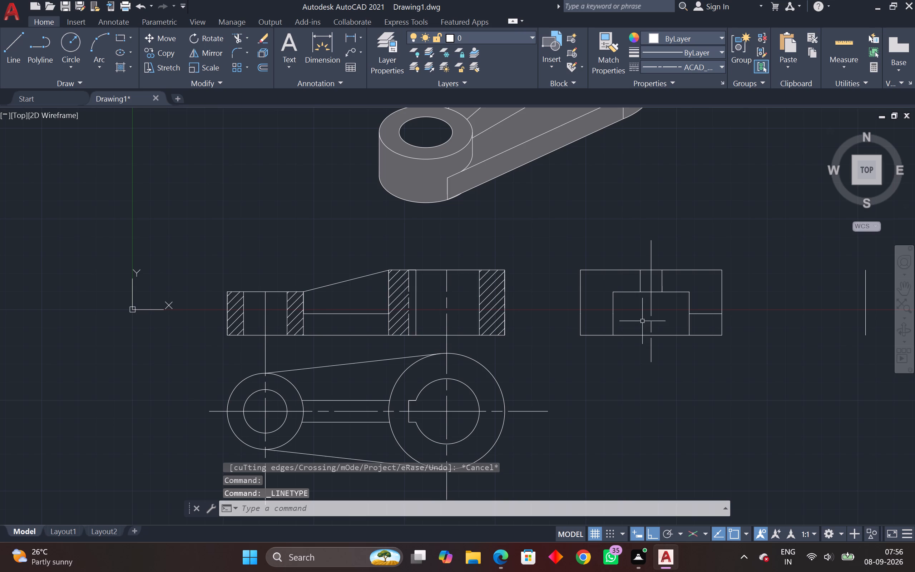
Using linetype HIDDEN2, draw a horizontal line from the narrow boss's right edge to the side view's outer left edge.
key(l)
key(space)
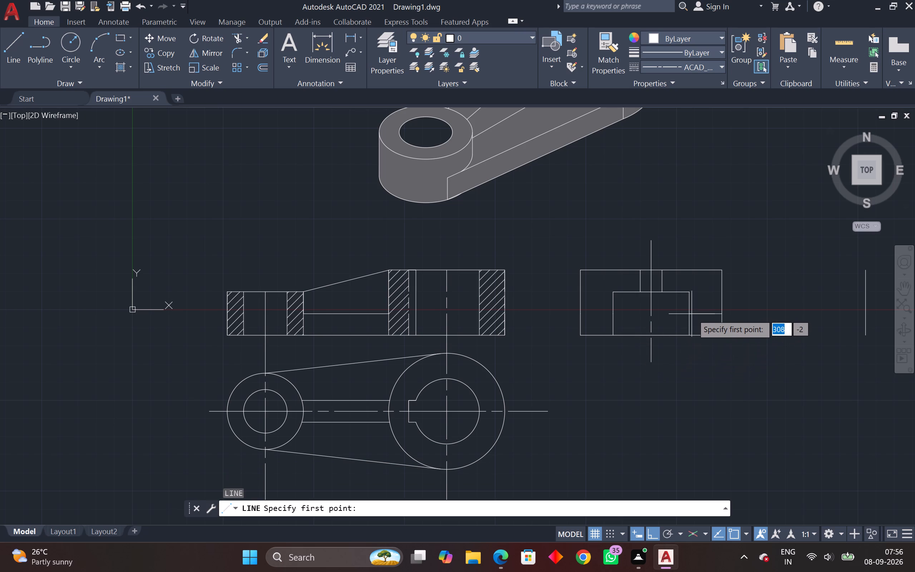
click(711, 69)
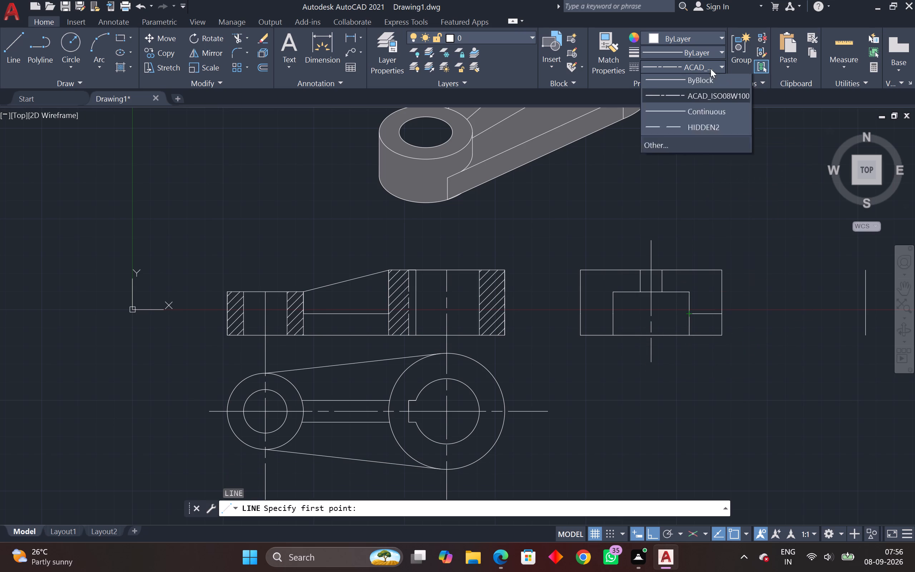
click(688, 146)
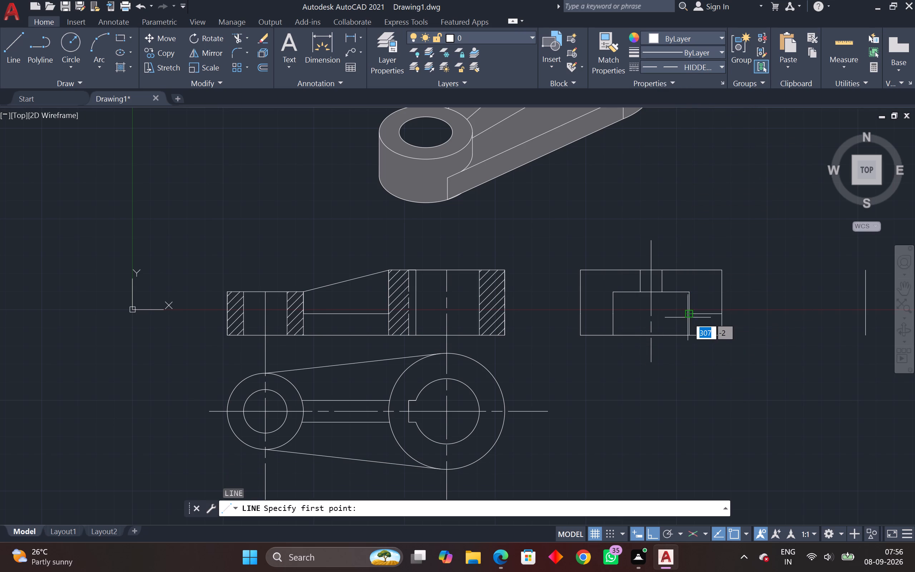
click(691, 314)
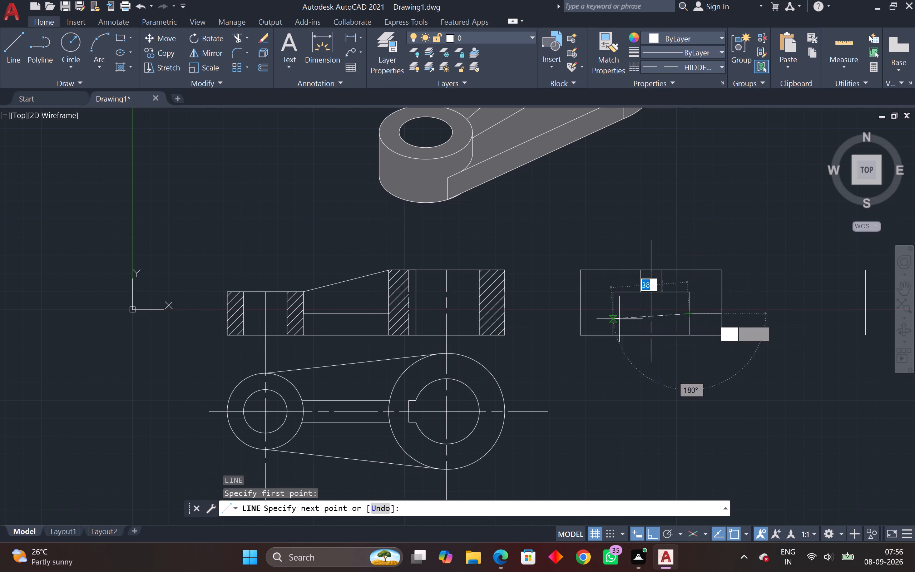
click(581, 313)
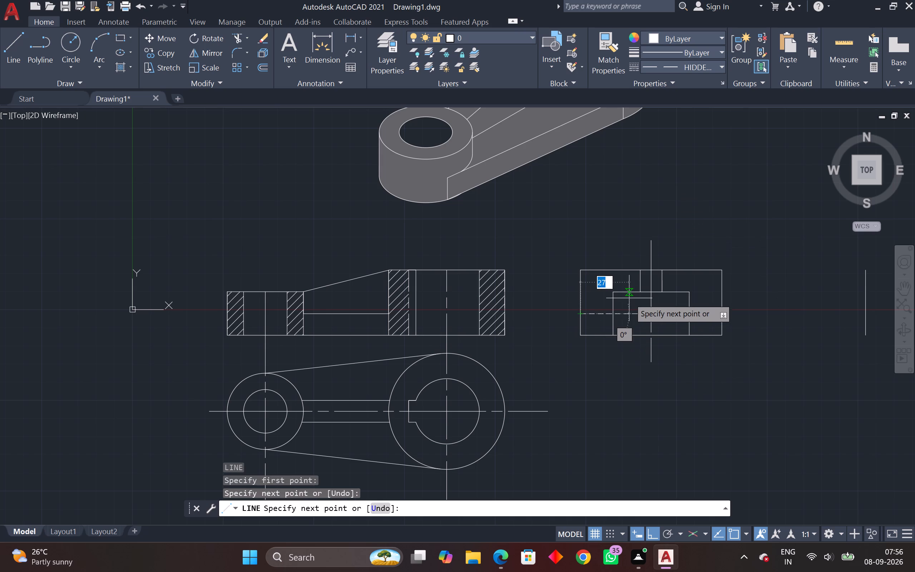
key(Escape)
Replace the remaining solid horizontal segment between the narrow boss and the side view's outer right edge with a HIDDEN2 line.
click(704, 310)
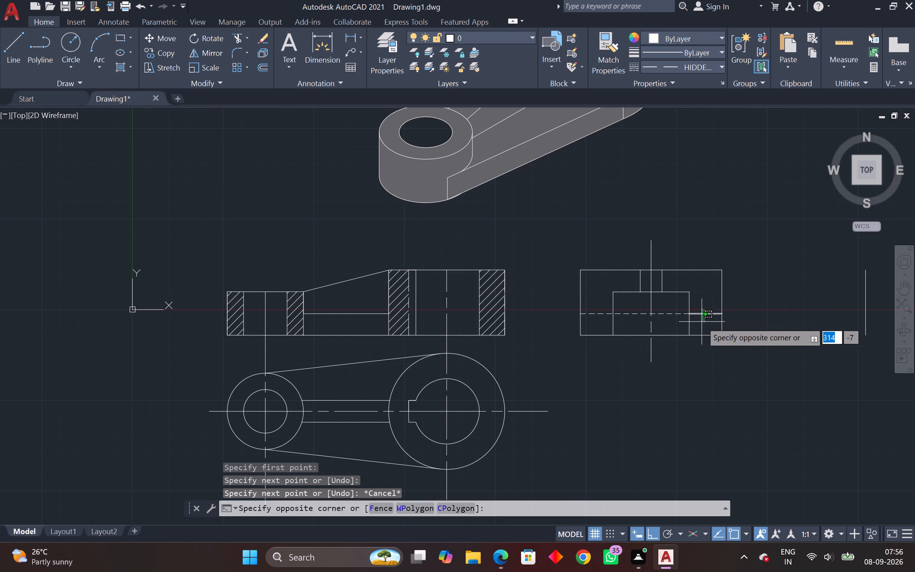
click(702, 322)
key(Delete)
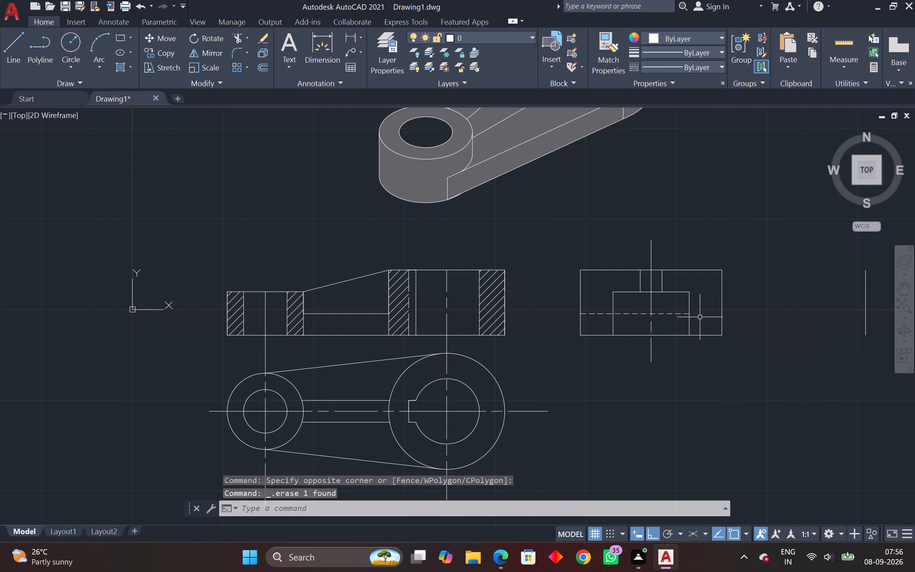
key(space)
key(Escape)
key(Escape)
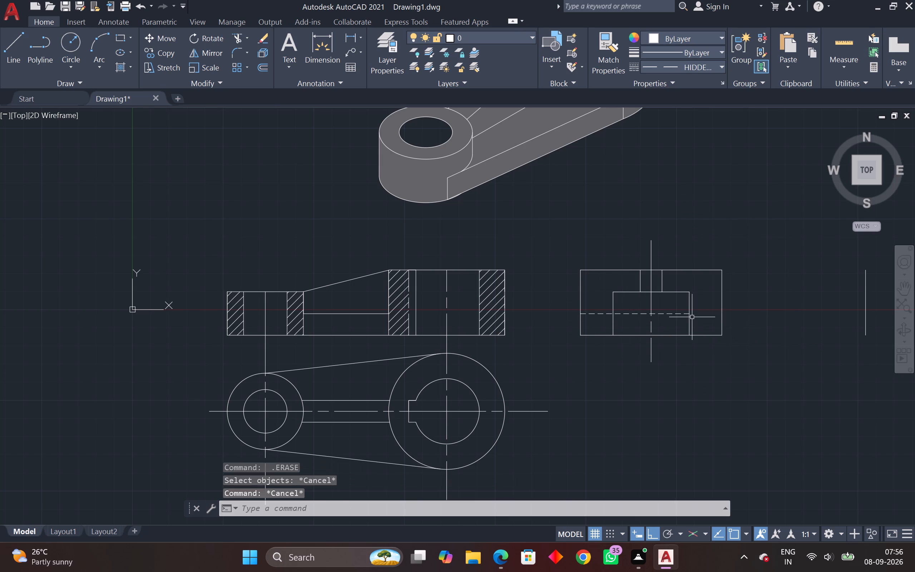
text(L)
key(space)
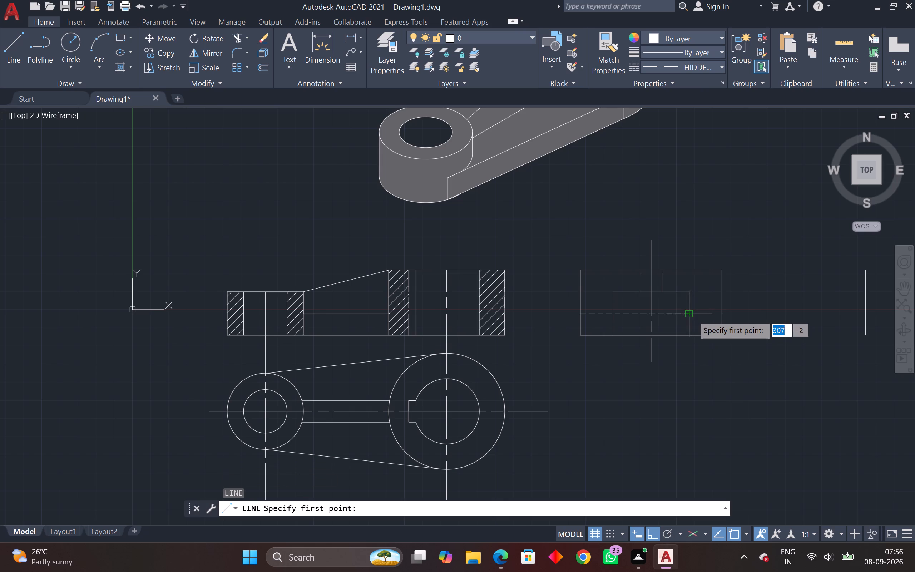
click(692, 315)
click(721, 315)
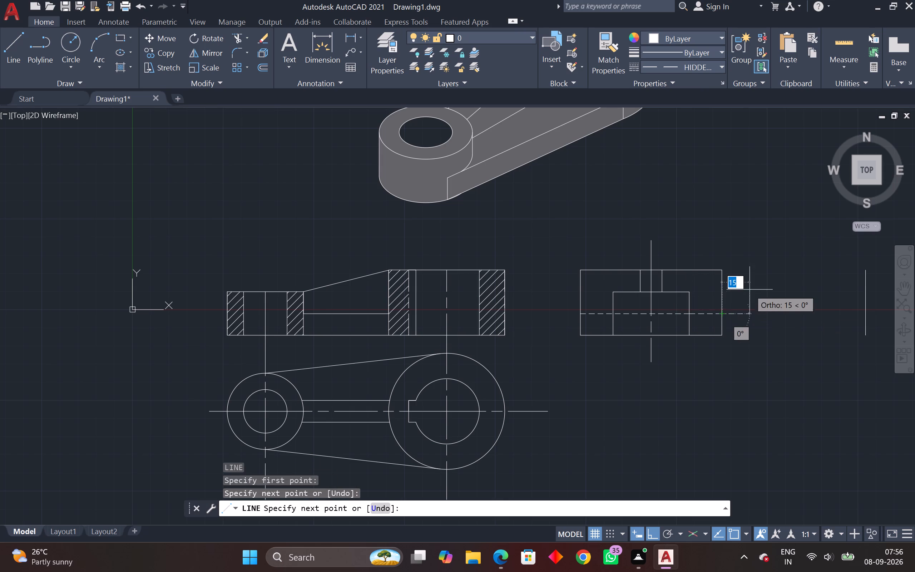
key(Escape)
key(Escape)
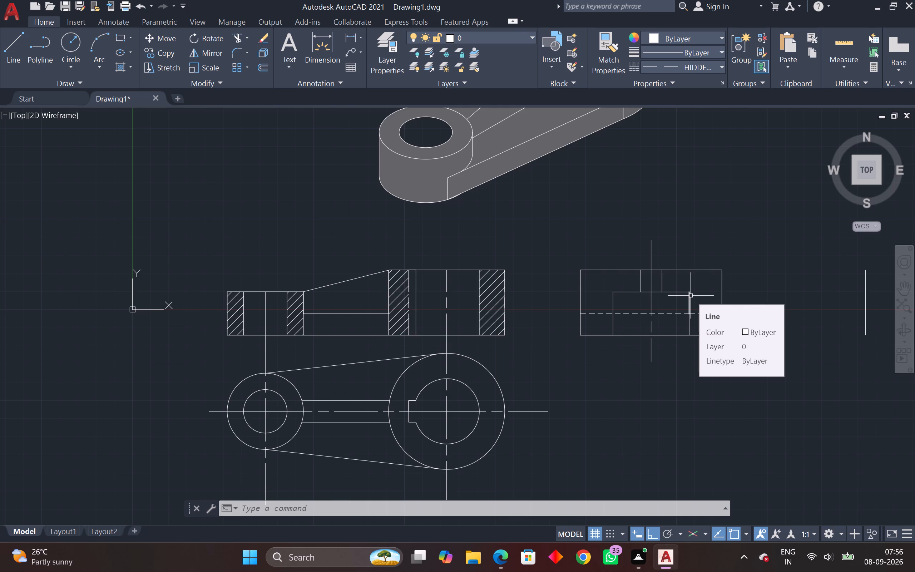
key(Escape)
key(Escape)
key(Escape)
key(Escape)
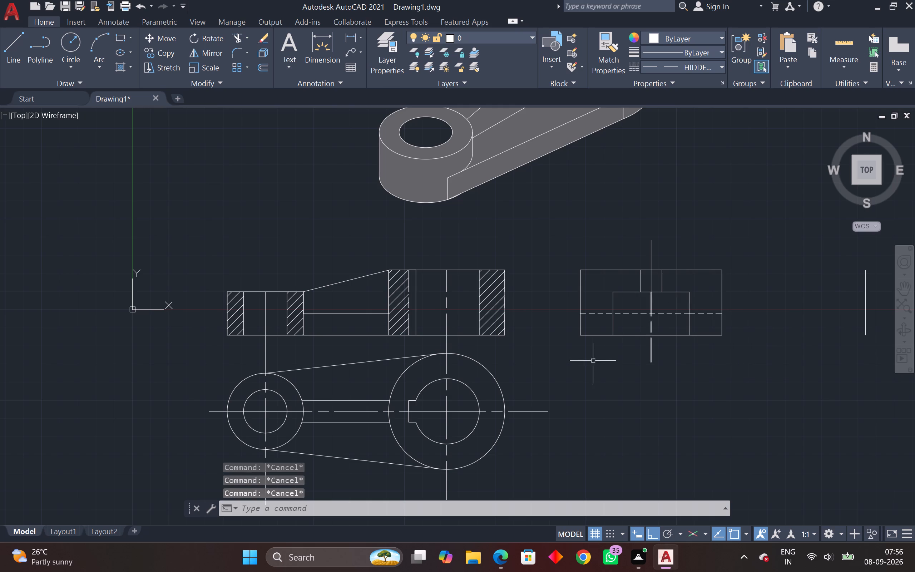
Delete the upper and lower segments of the side view's vertical centre line.
middle_drag(610, 403, 614, 455)
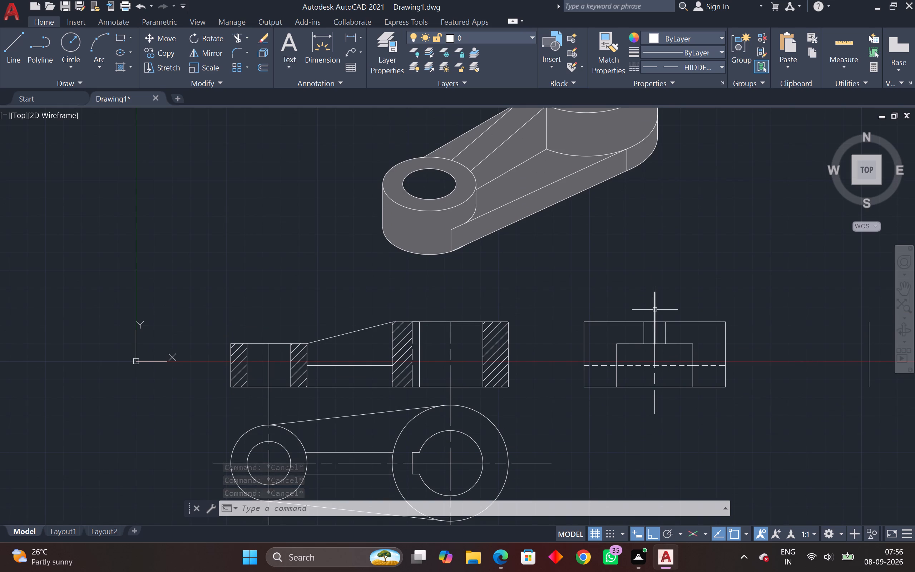
click(655, 310)
key(Delete)
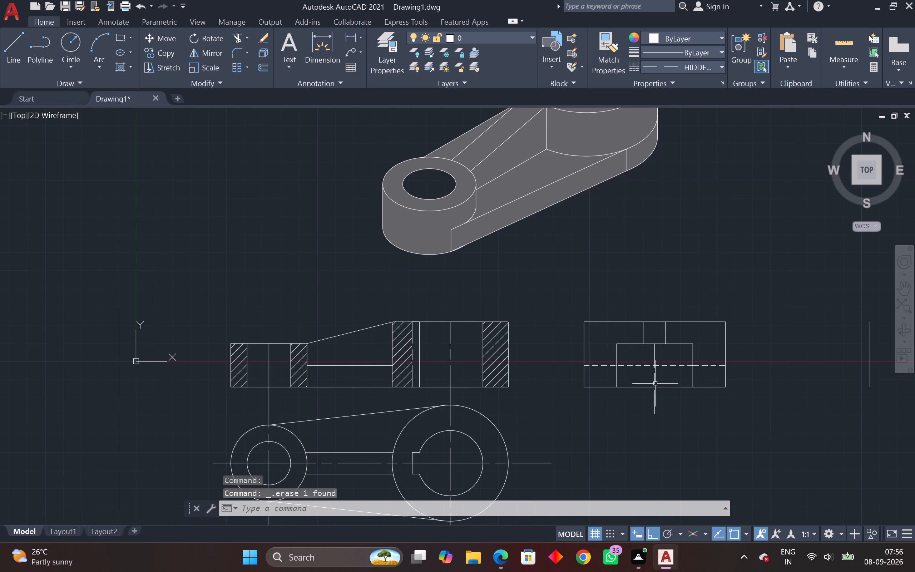
click(656, 398)
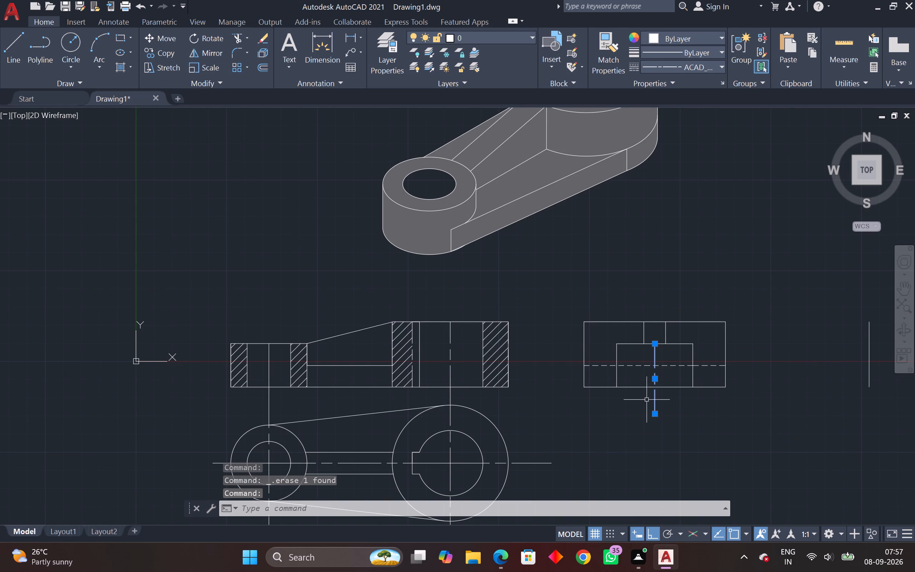
key(Delete)
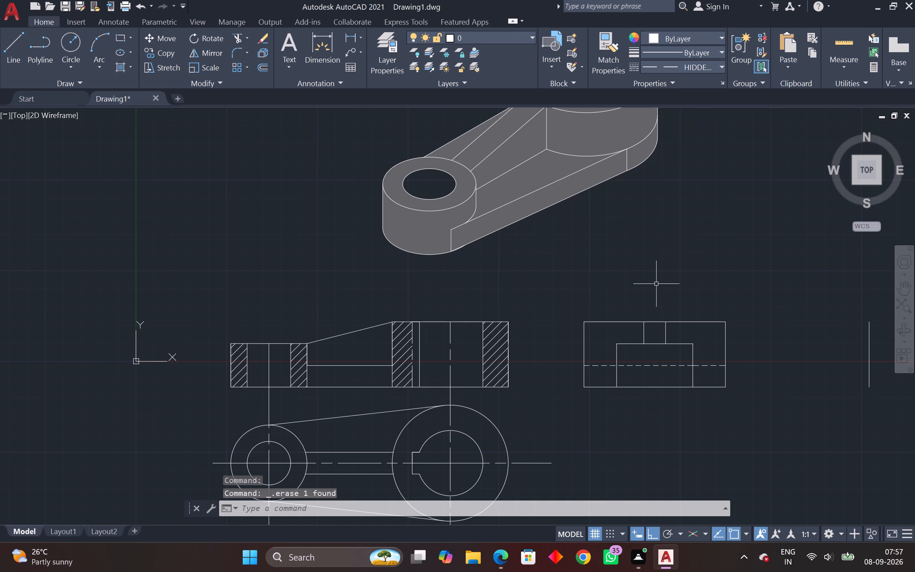
Redraw the side view's vertical centre line in HIDDEN2 from the narrow boss's top-edge midpoint, extending below the base and above the top edge.
text(L)
key(space)
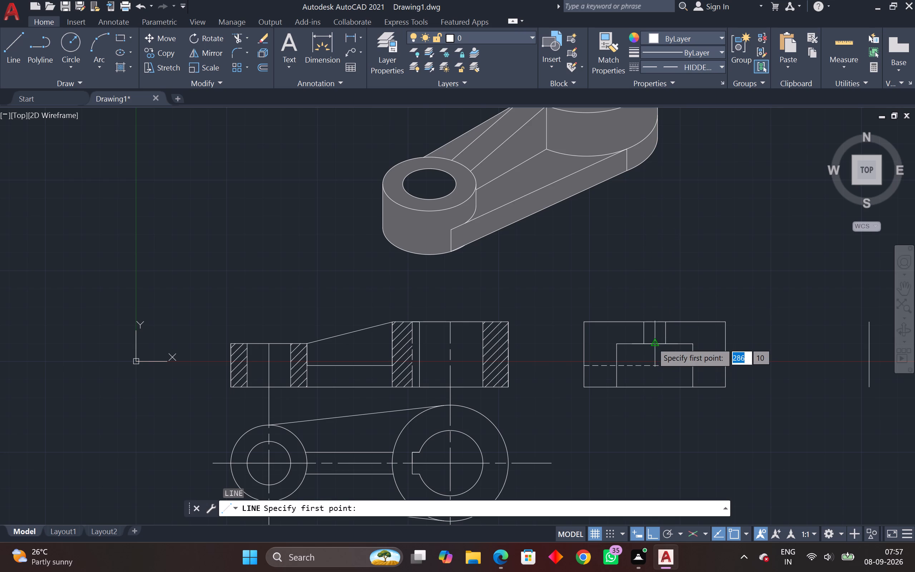
drag(652, 342, 652, 376)
click(653, 410)
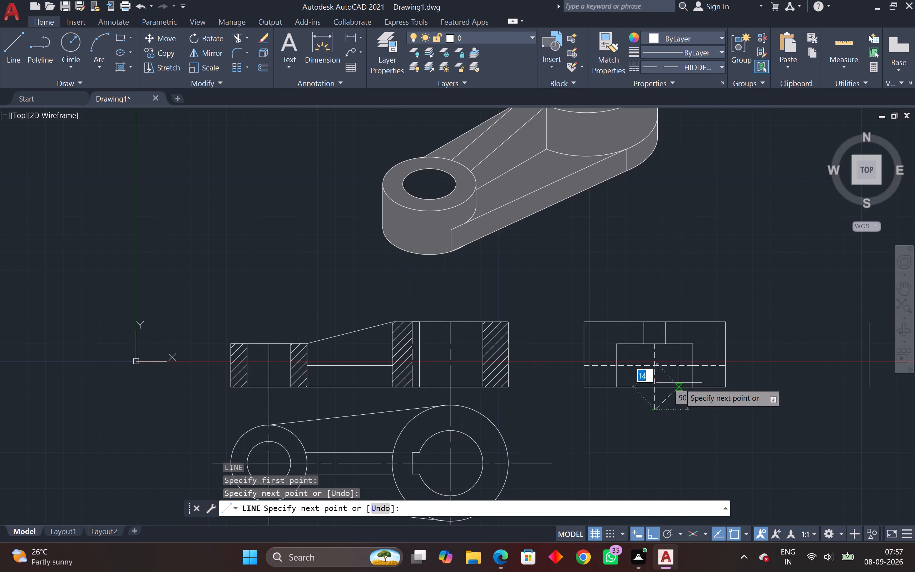
key(space)
key(space)
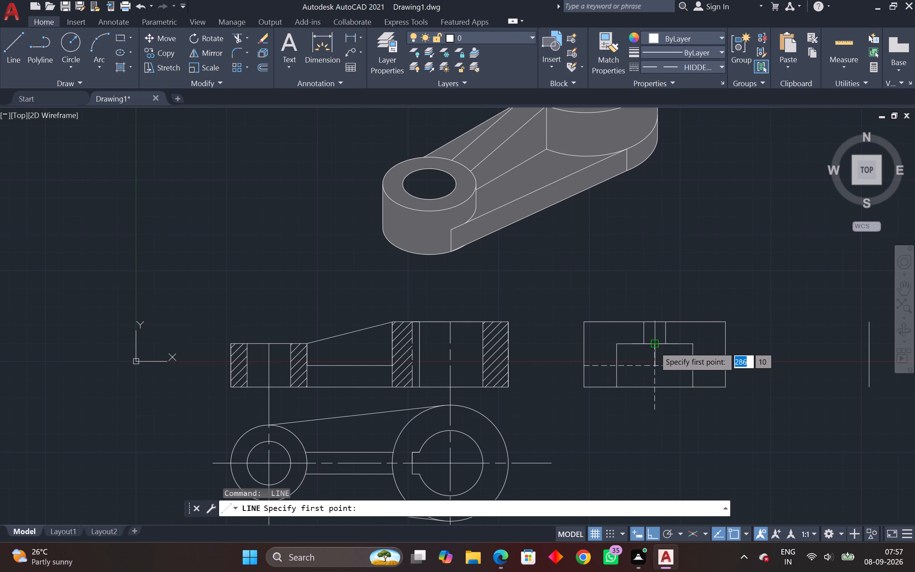
click(654, 346)
click(648, 294)
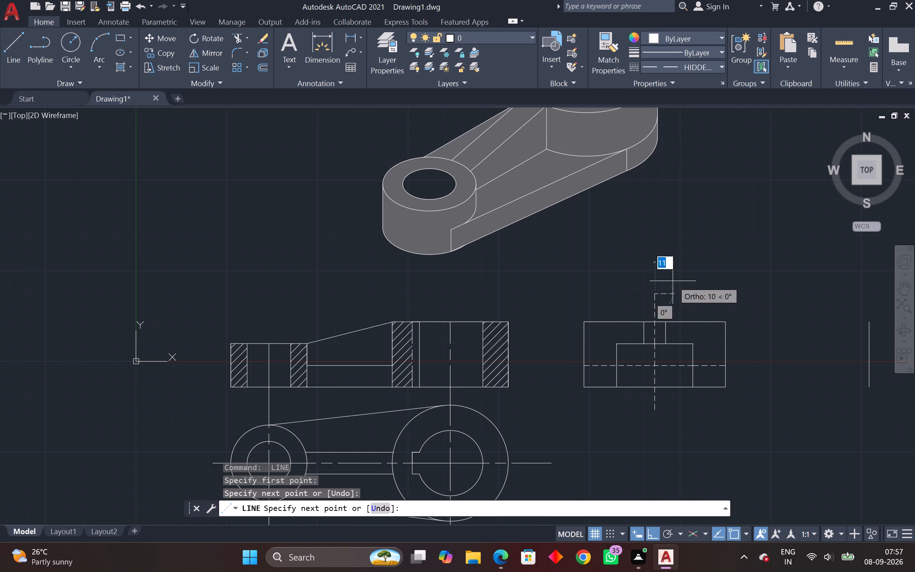
key(Escape)
key(Escape)
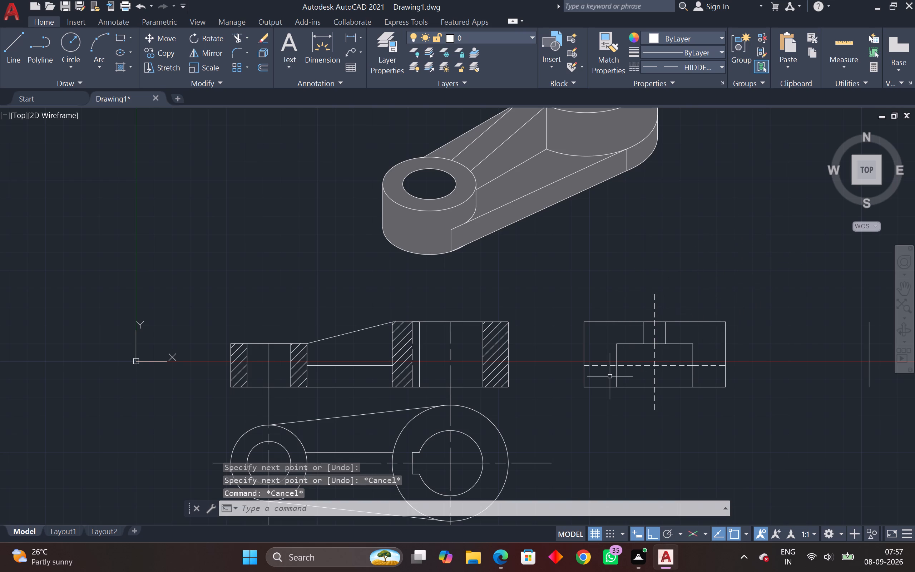
Reset the current linetype to ByLayer and dimension the large boss's width above the sectional view, undoing the dashed version.
scroll(610, 376, down, 1)
middle_drag(609, 378, 684, 345)
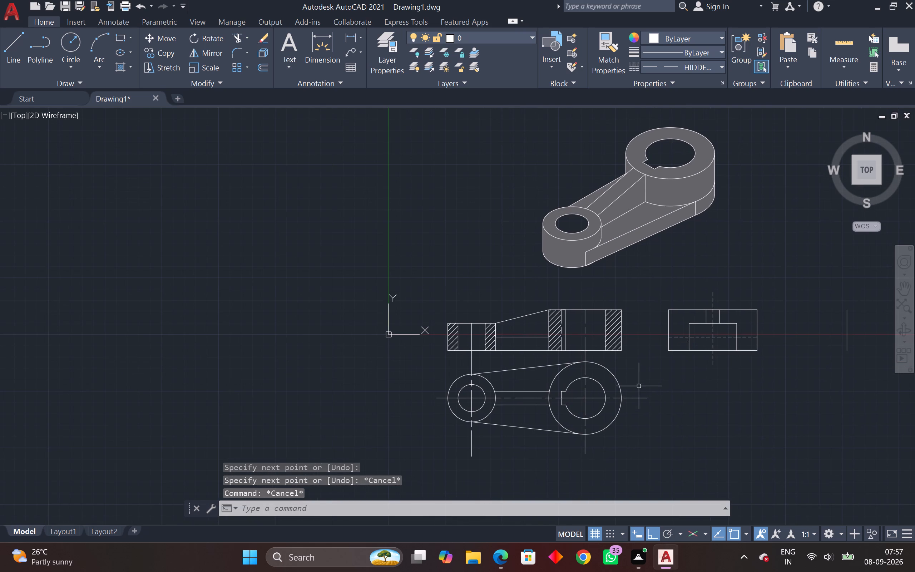
click(330, 45)
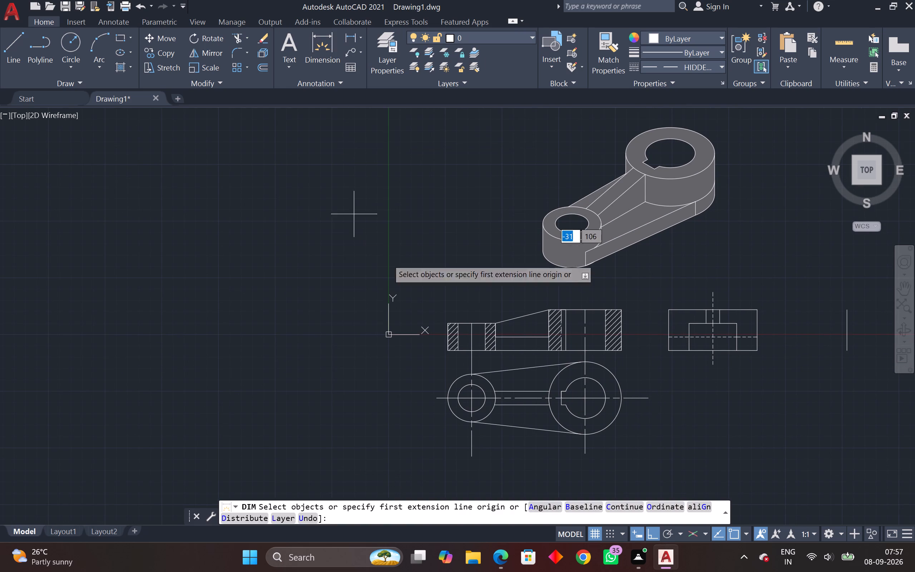
middle_drag(468, 325, 372, 393)
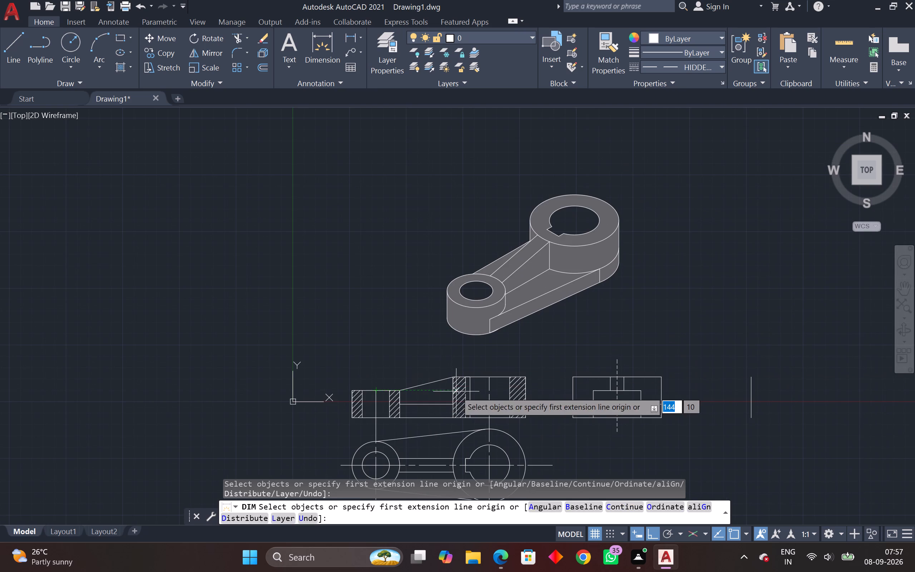
click(454, 378)
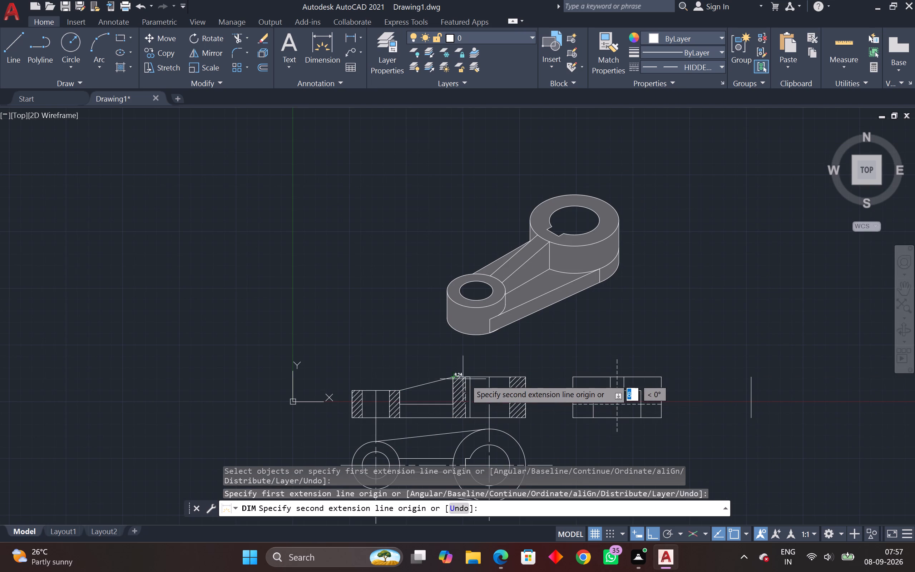
click(524, 379)
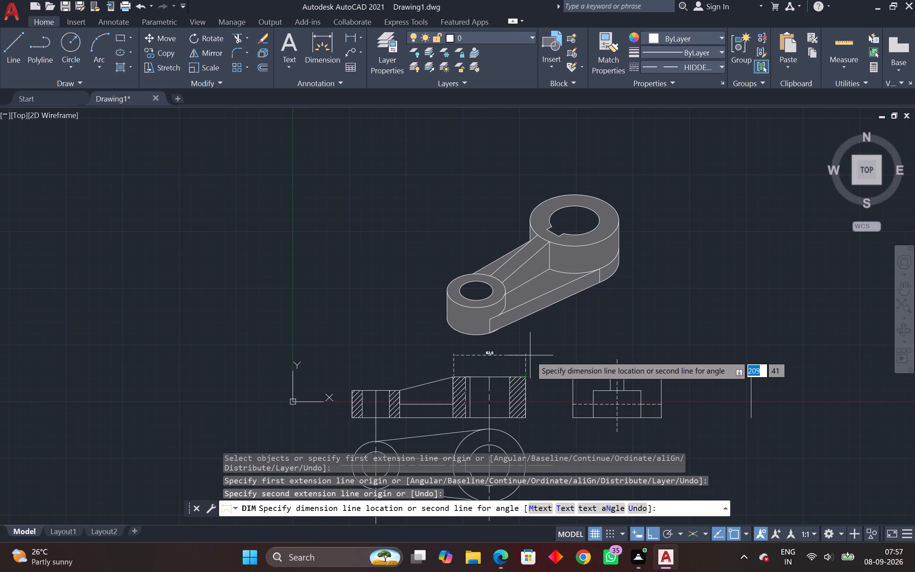
scroll(530, 355, up, 2)
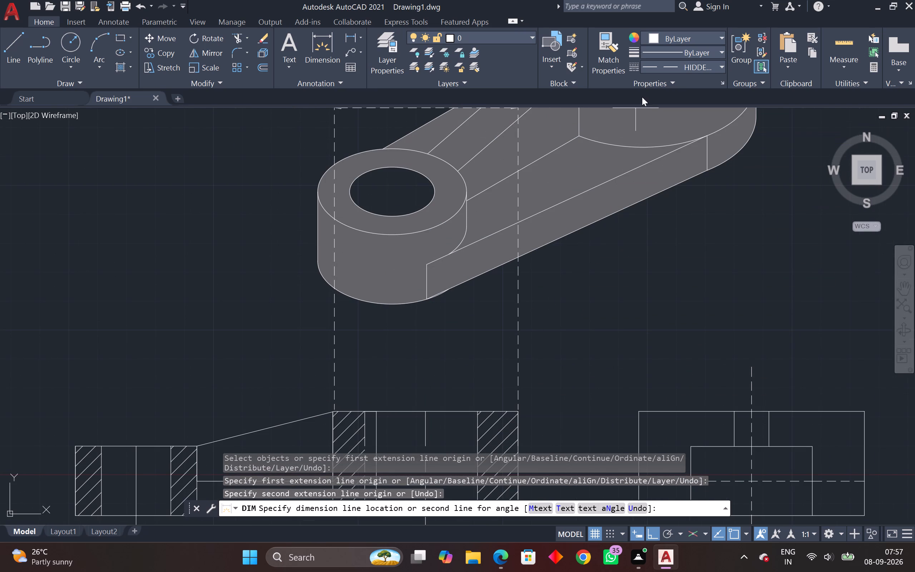
click(686, 66)
click(671, 87)
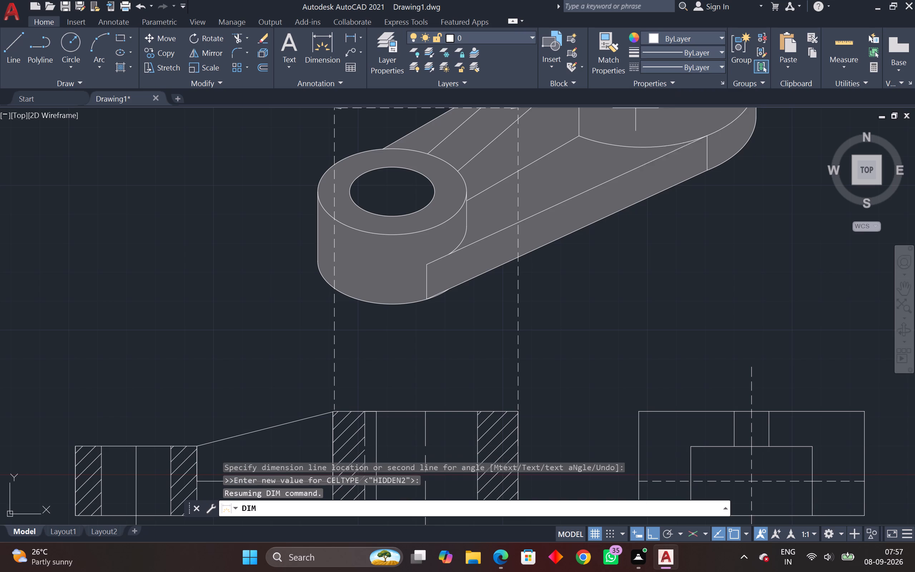
click(495, 367)
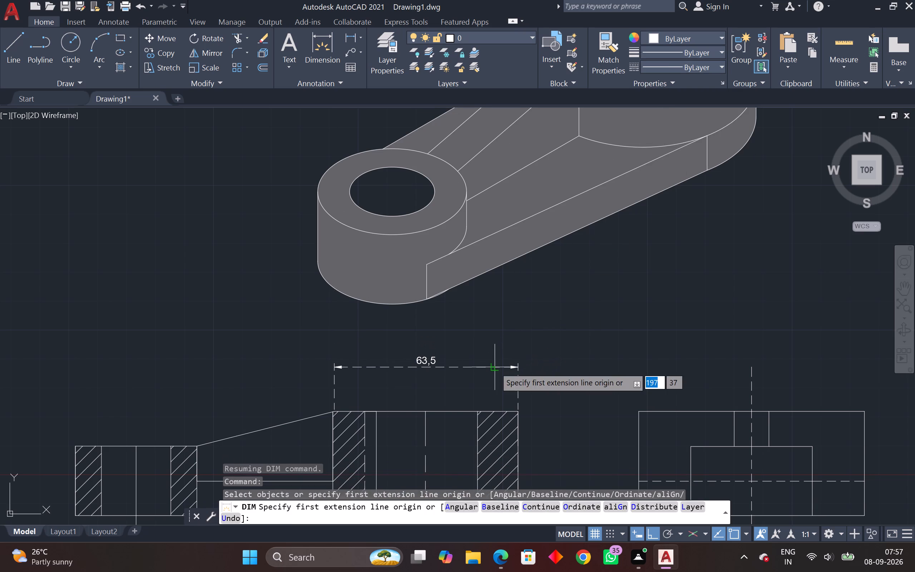
key(ctrl+z)
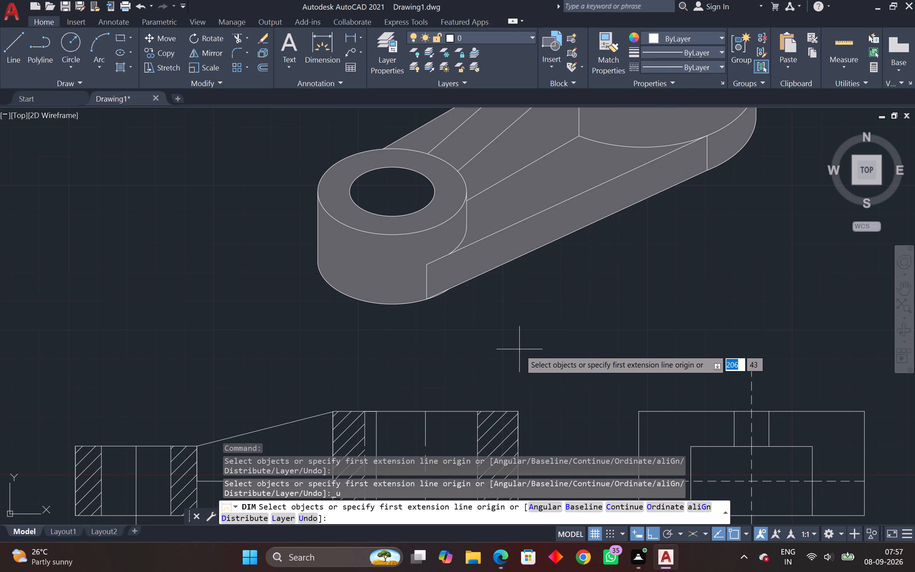
click(335, 412)
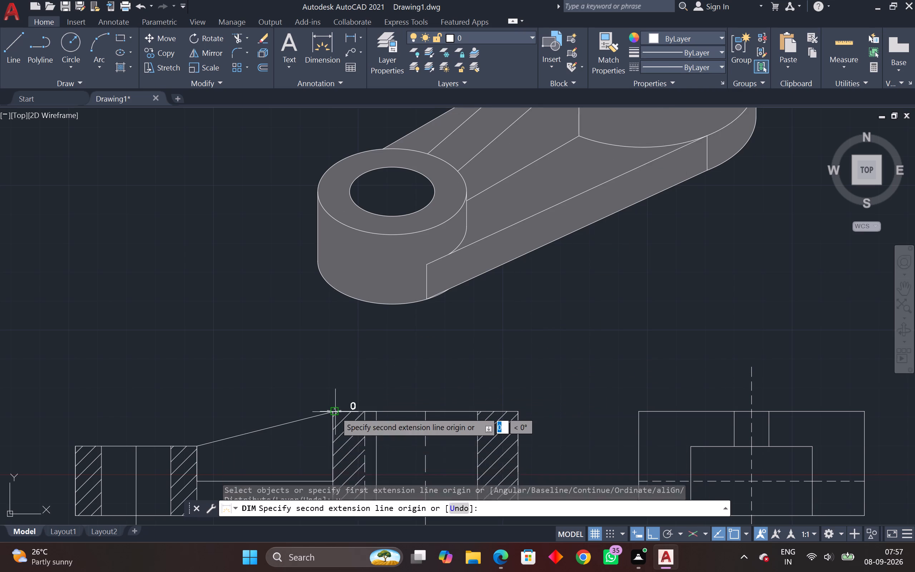
click(521, 411)
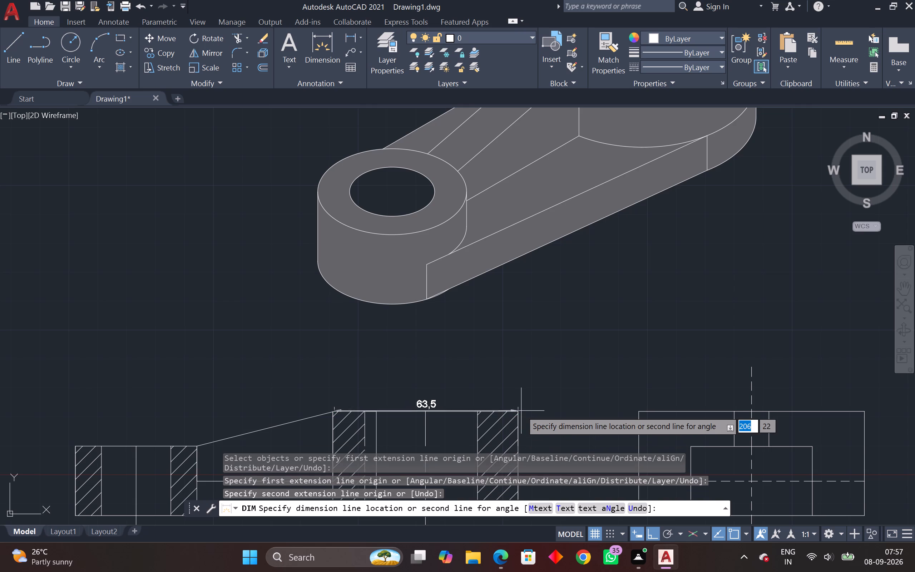
click(523, 375)
Dimension the large boss's height in the sectional view, placing it just outside the boss's right edge.
middle_drag(523, 375, 475, 258)
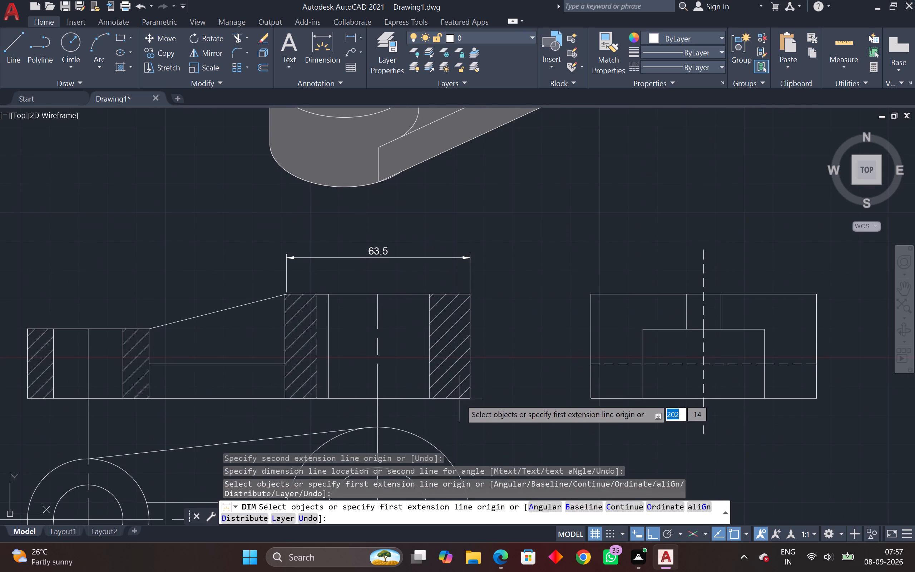
click(466, 397)
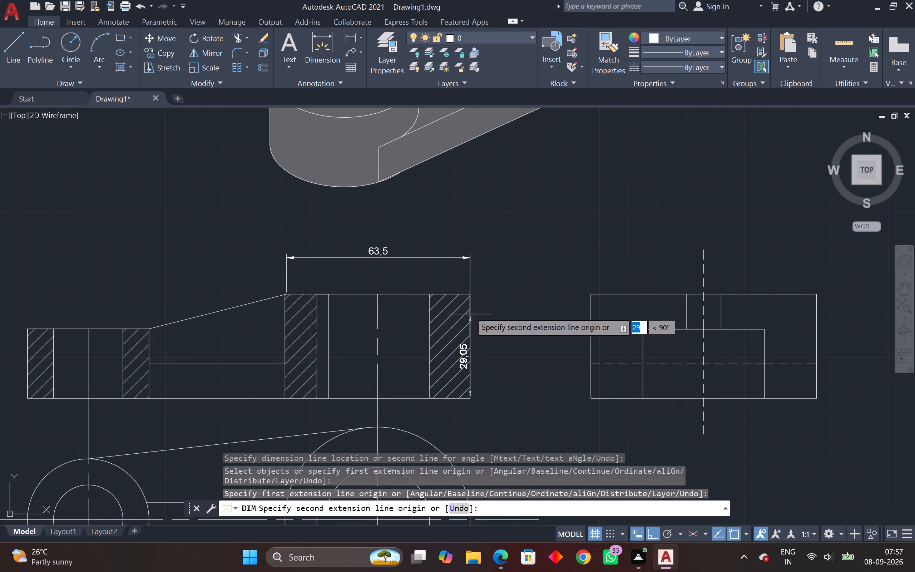
click(468, 296)
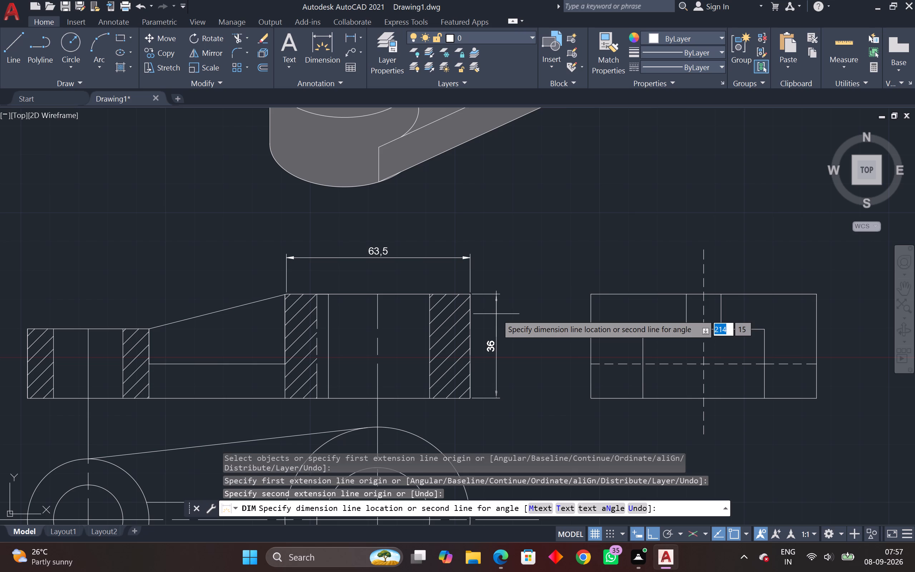
click(497, 314)
Dimension the small boss's height in the sectional view, placing it just outside the boss's left edge.
middle_drag(512, 335, 787, 290)
middle_drag(529, 329, 811, 310)
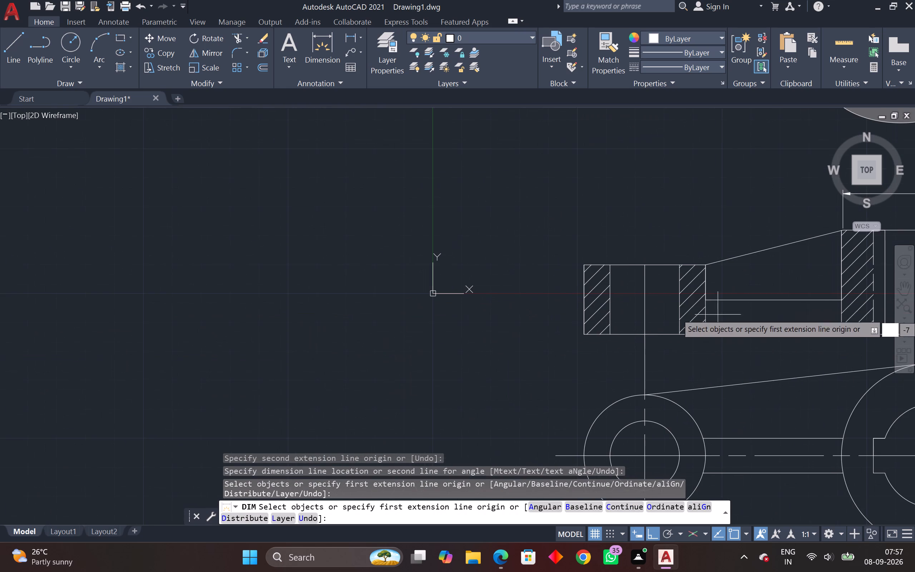
click(585, 263)
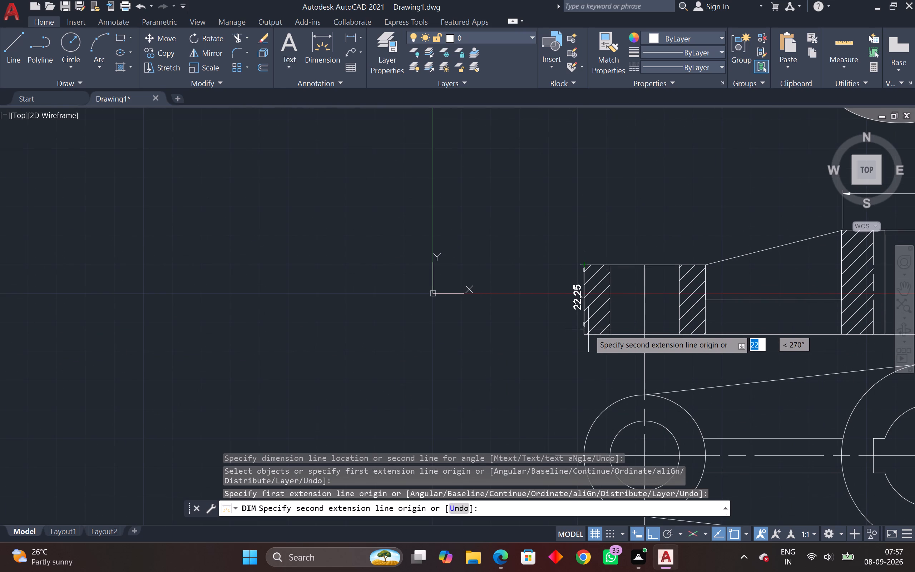
click(585, 333)
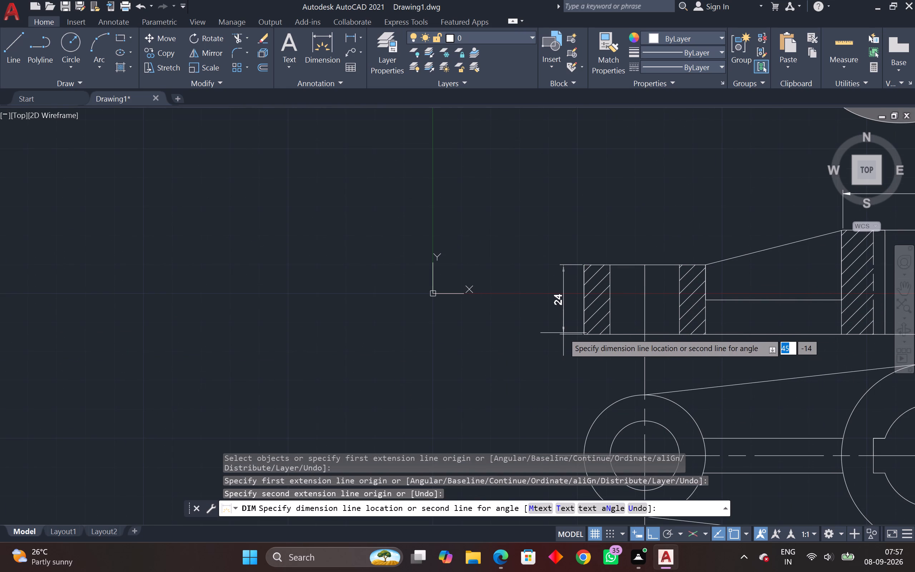
click(560, 333)
Add a radius dimension to the small boss's outer circle in the plan view, with the text outside at lower left.
scroll(602, 355, down, 1)
middle_drag(602, 355, 541, 228)
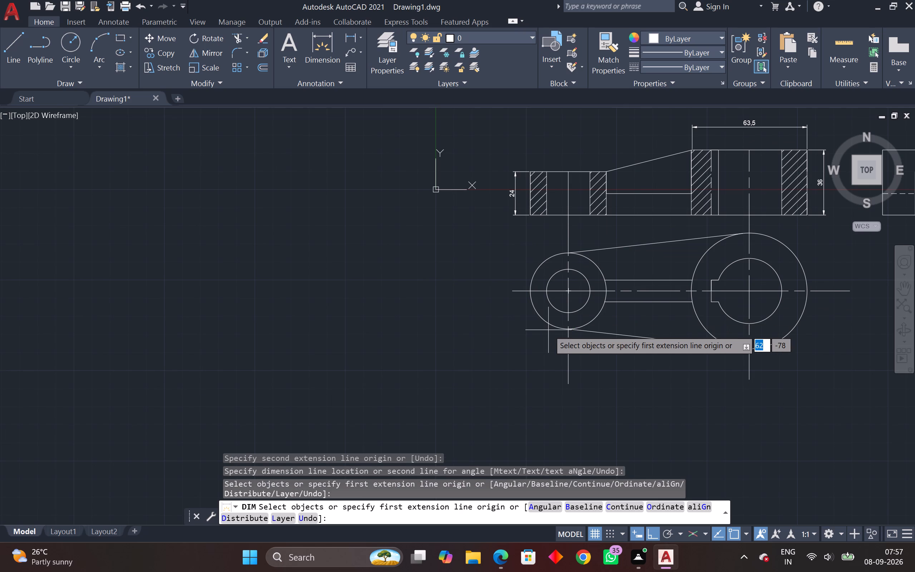
middle_drag(529, 412, 601, 324)
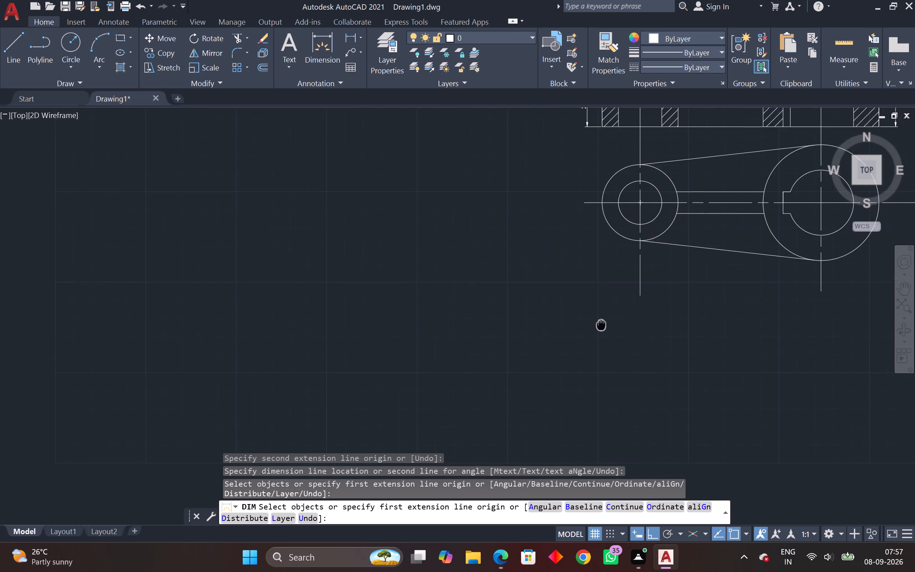
middle_drag(601, 324, 539, 398)
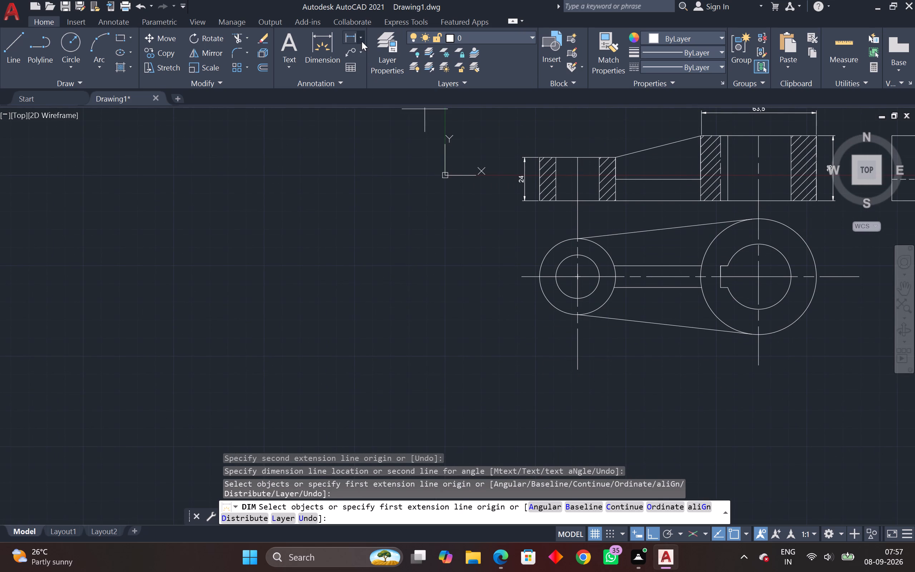
click(362, 40)
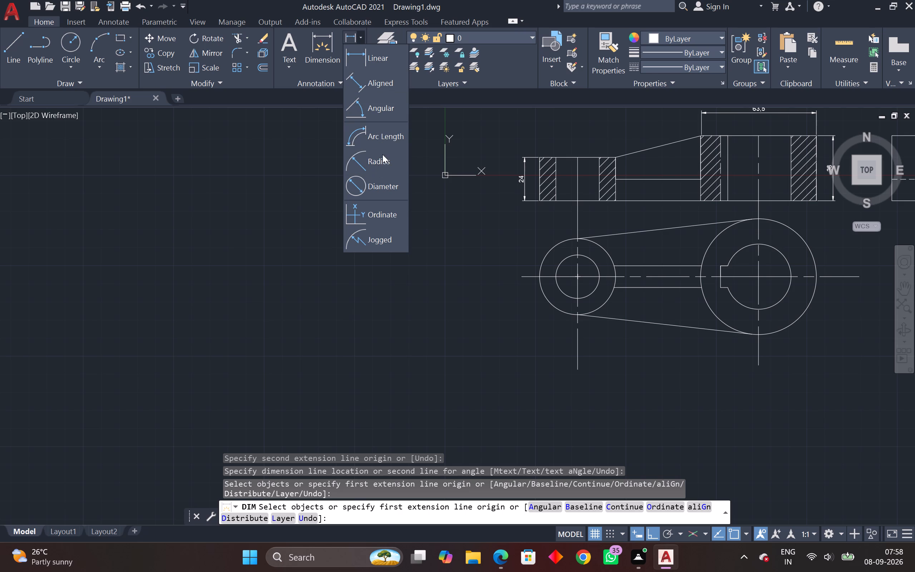
click(382, 154)
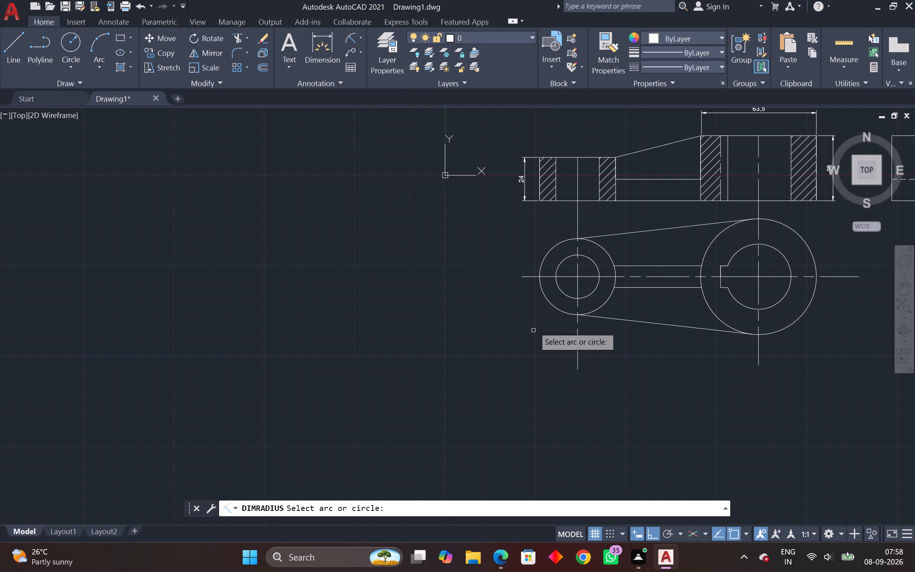
click(539, 286)
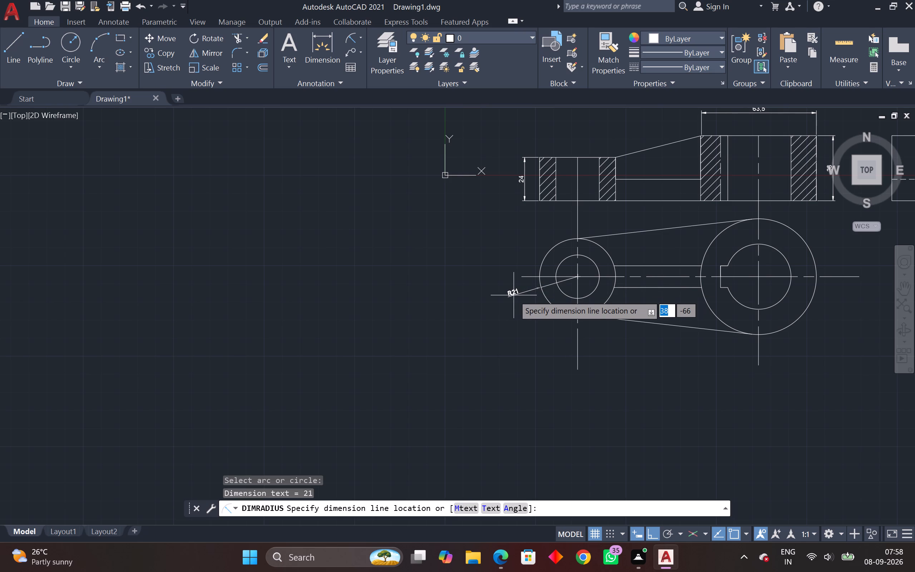
click(514, 295)
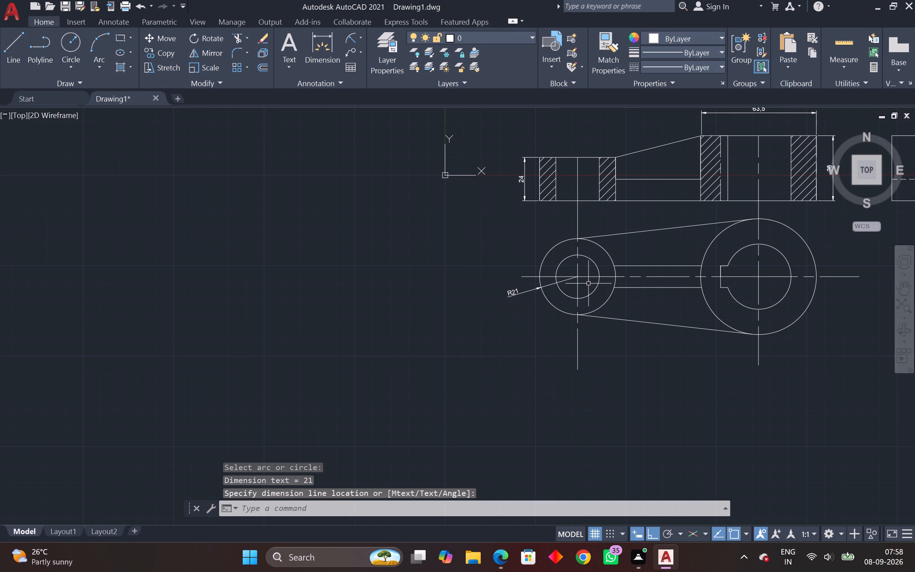
Add a radius dimension to the large boss's outer circle in the plan view, with the text outside at upper right.
middle_drag(664, 428, 358, 511)
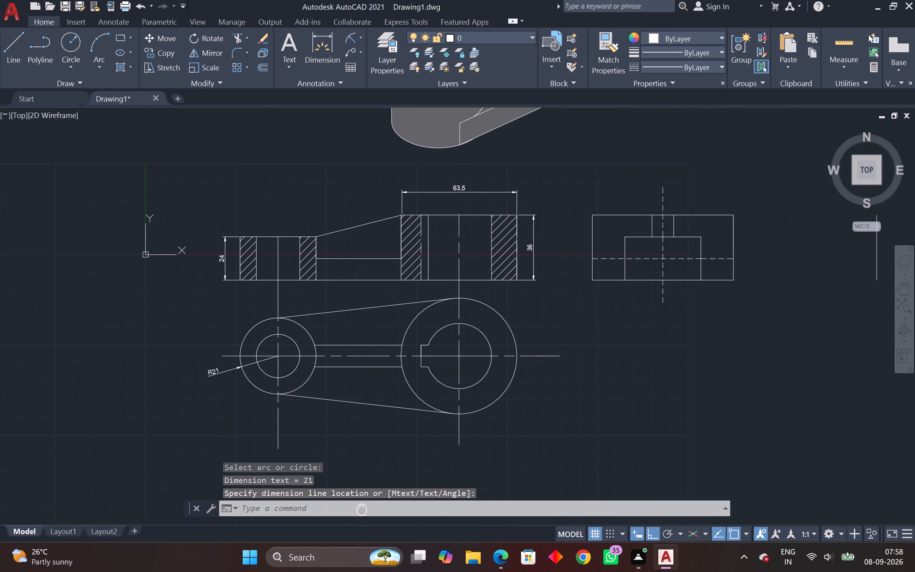
middle_drag(358, 511, 355, 514)
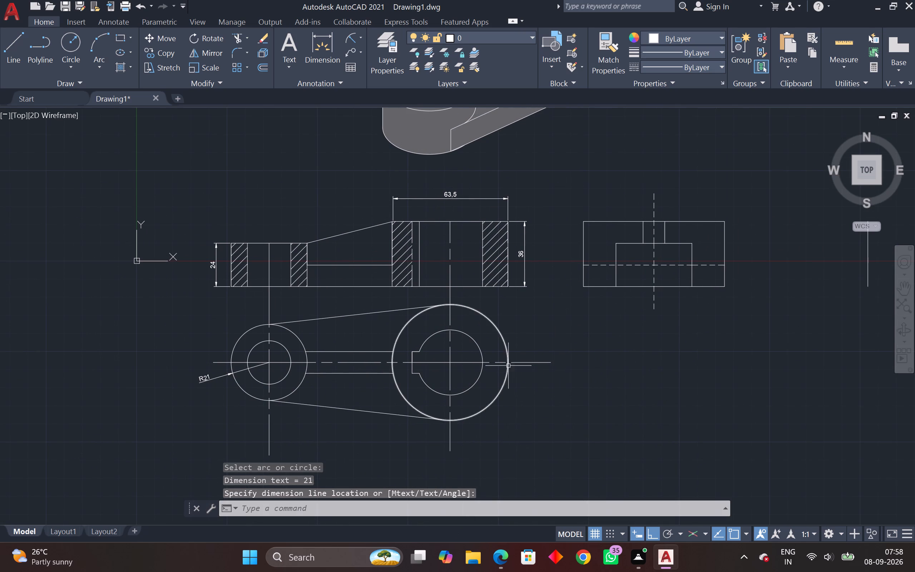
key(space)
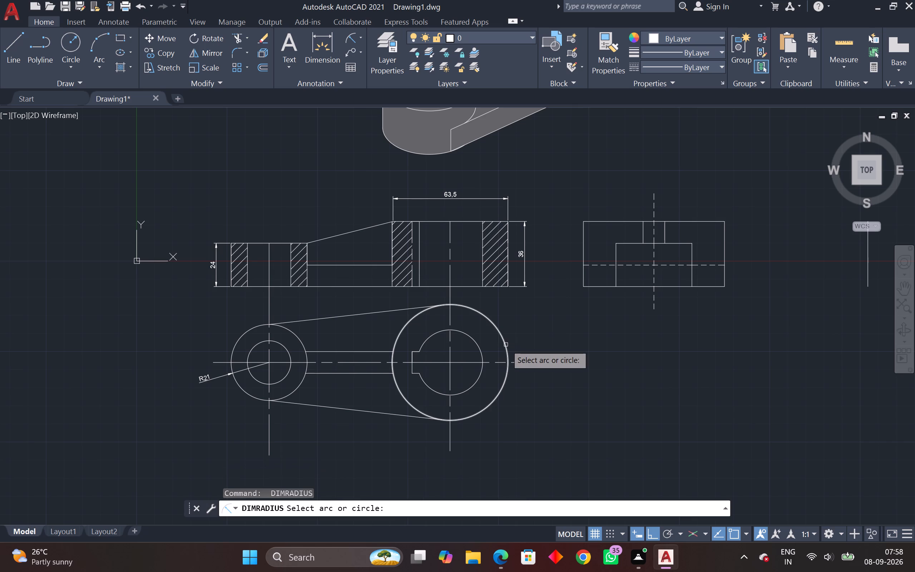
click(506, 345)
click(518, 324)
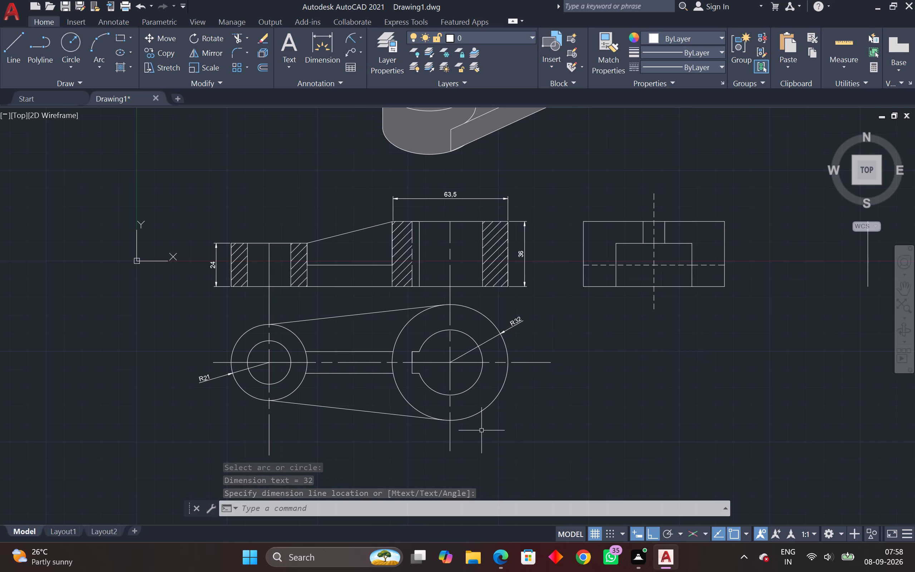
Add a diameter dimension to the small boss's bore in the plan view, with the text outside at upper left.
middle_drag(473, 429, 460, 527)
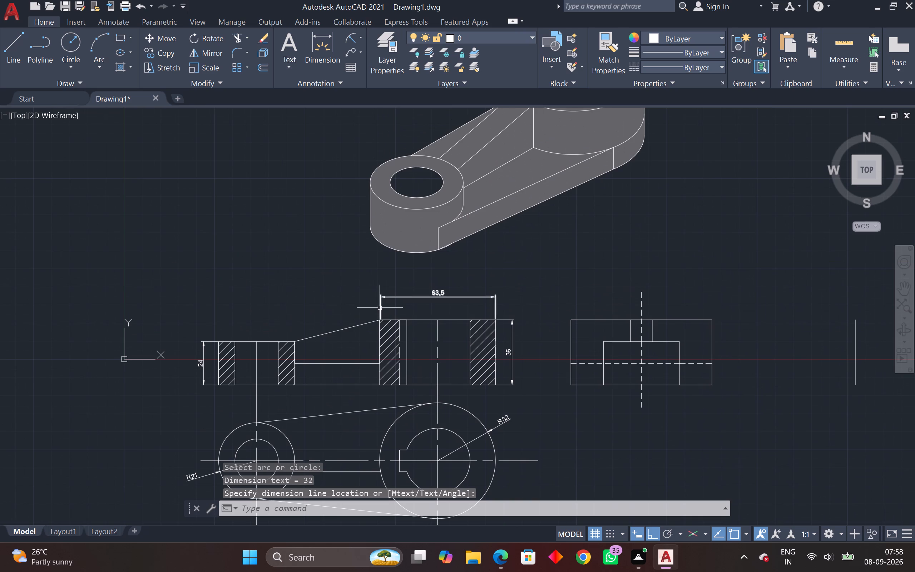
click(359, 38)
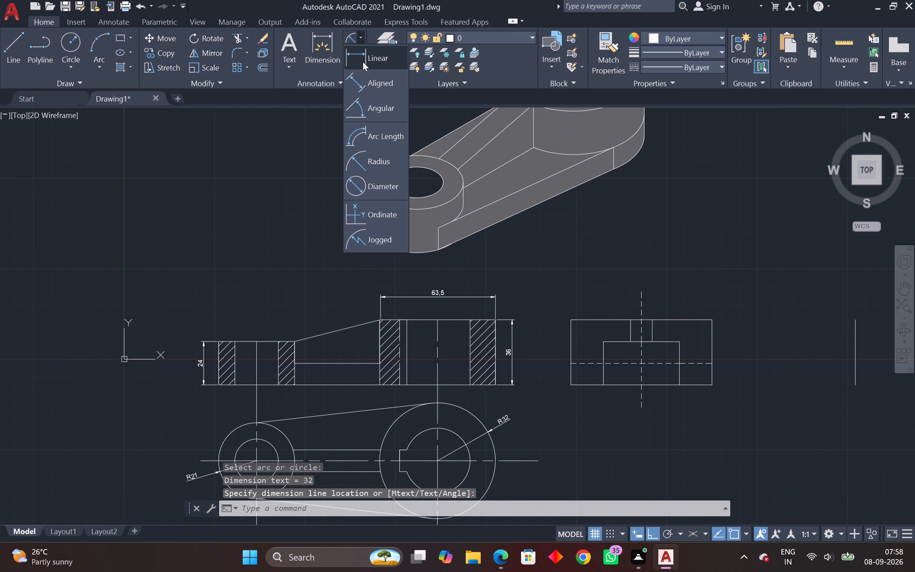
click(360, 185)
middle_drag(328, 262, 540, 199)
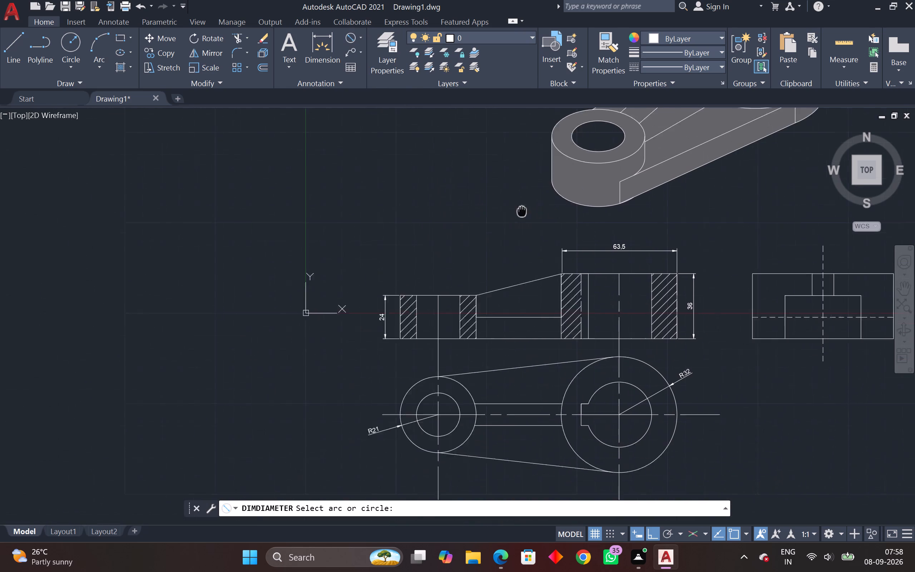
middle_drag(540, 199, 551, 191)
click(468, 369)
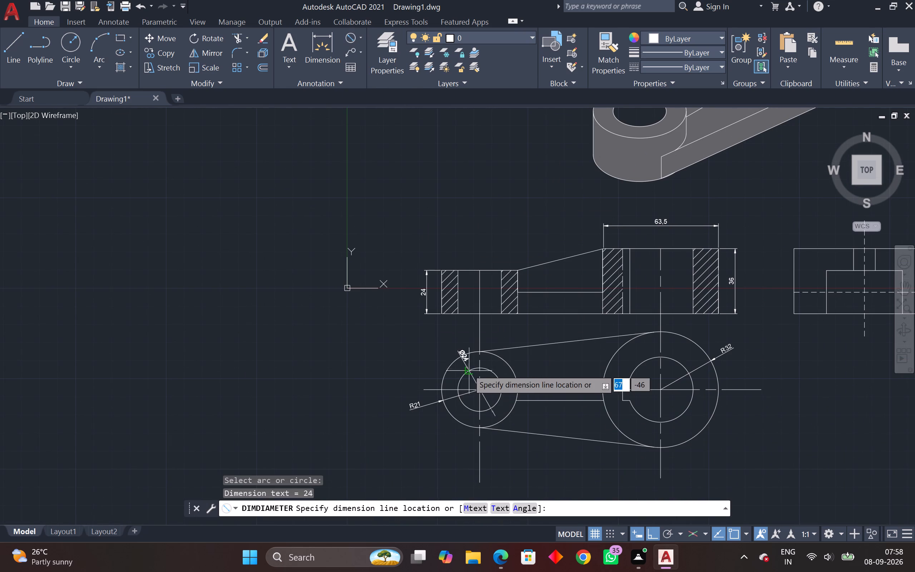
click(426, 360)
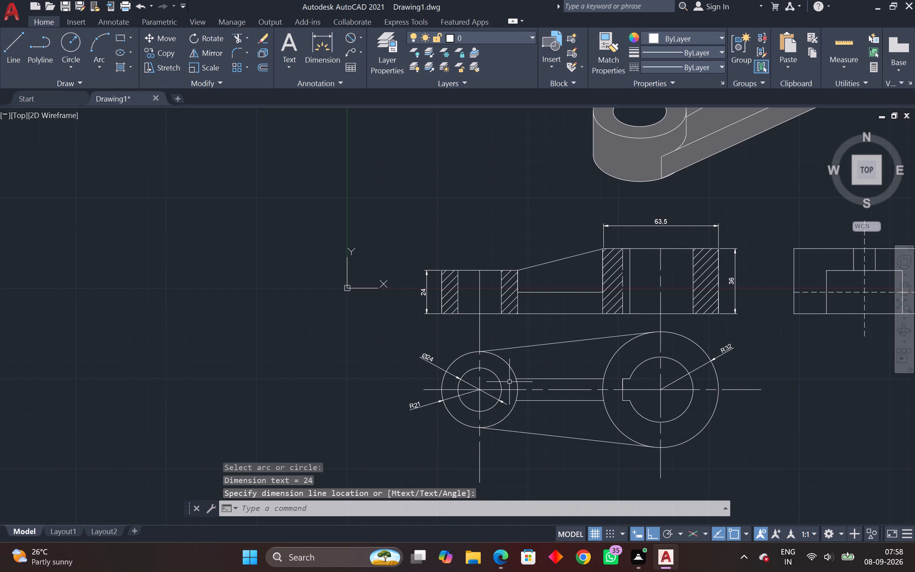
Dimension the width of the web between the two bosses in the plan view, placing it across the web near its middle.
key(space)
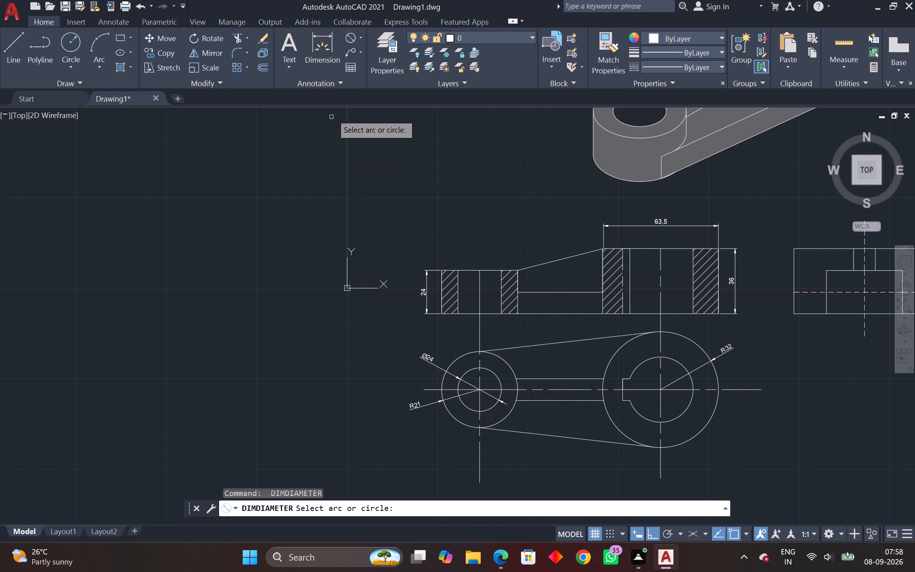
click(321, 53)
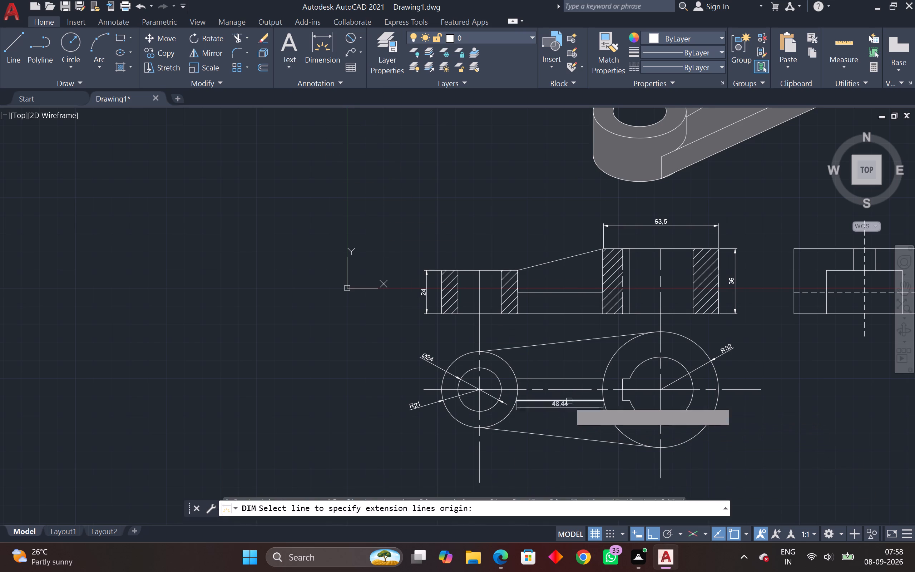
click(563, 380)
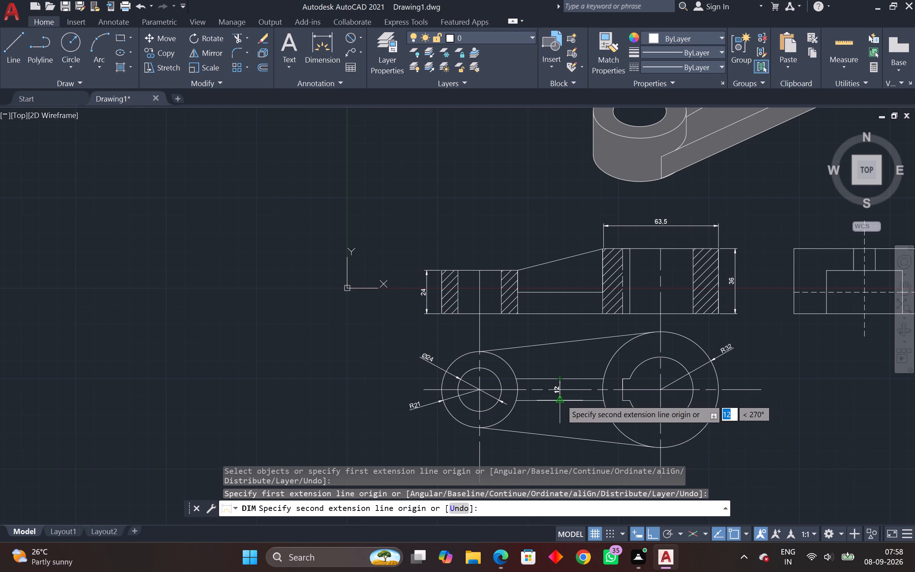
click(560, 399)
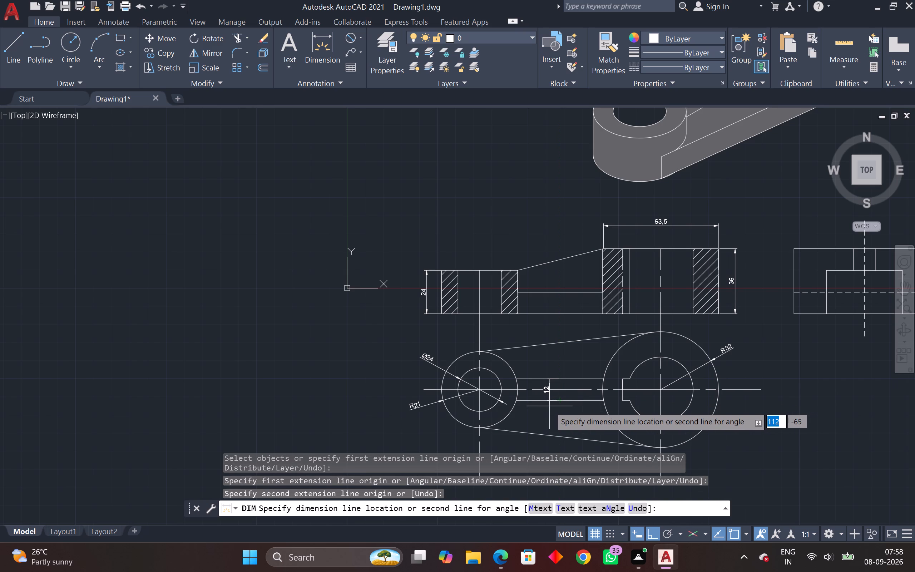
click(549, 406)
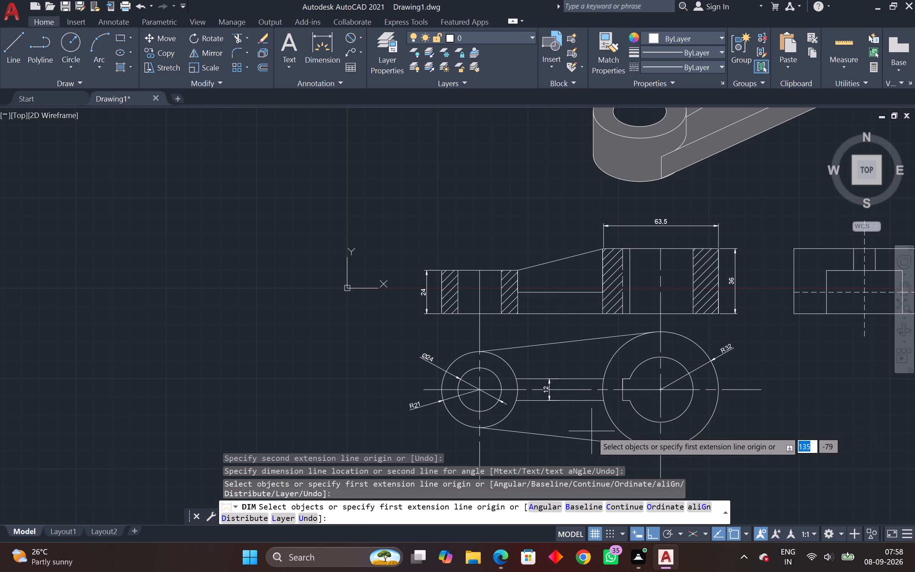
key(space)
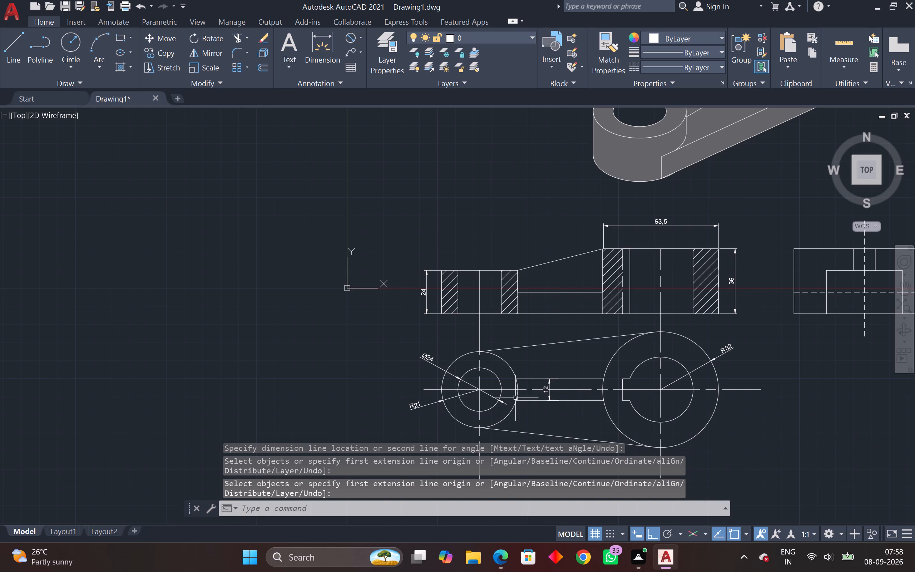
Dimension the horizontal distance between the two boss centres, placing it below the plan view.
key(space)
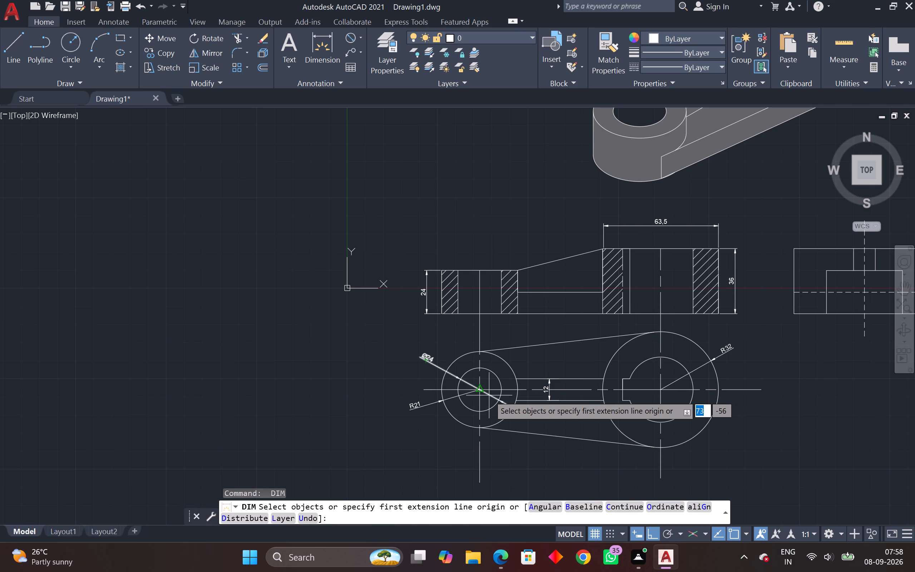
click(480, 389)
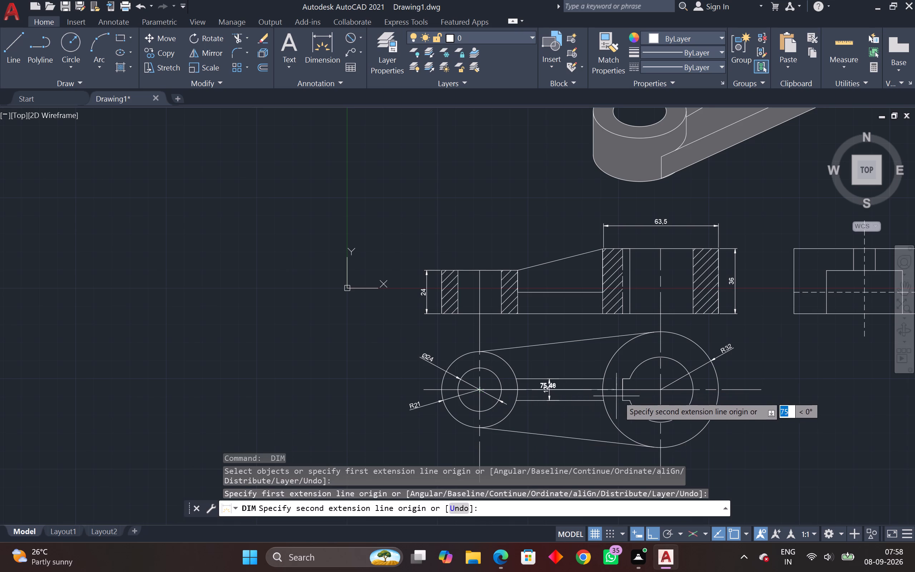
click(658, 389)
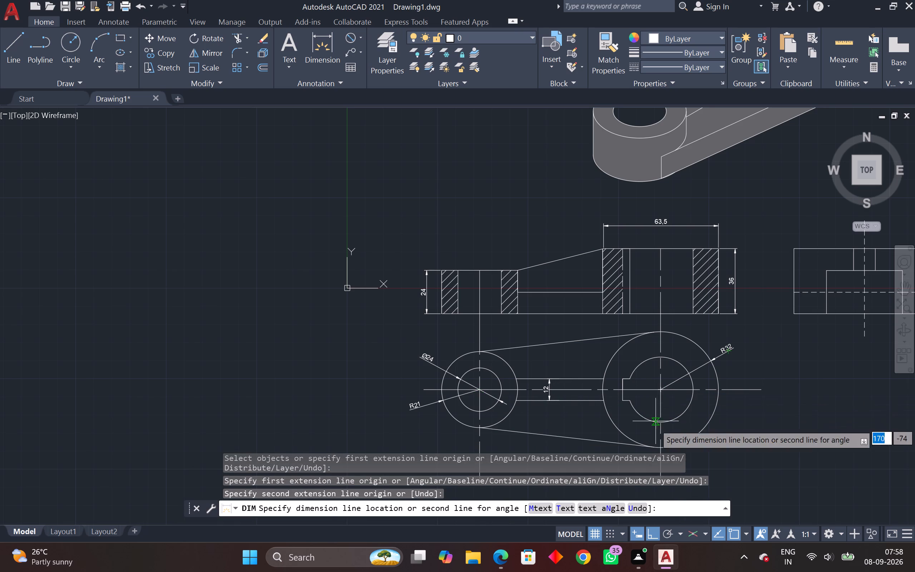
middle_drag(657, 441, 695, 325)
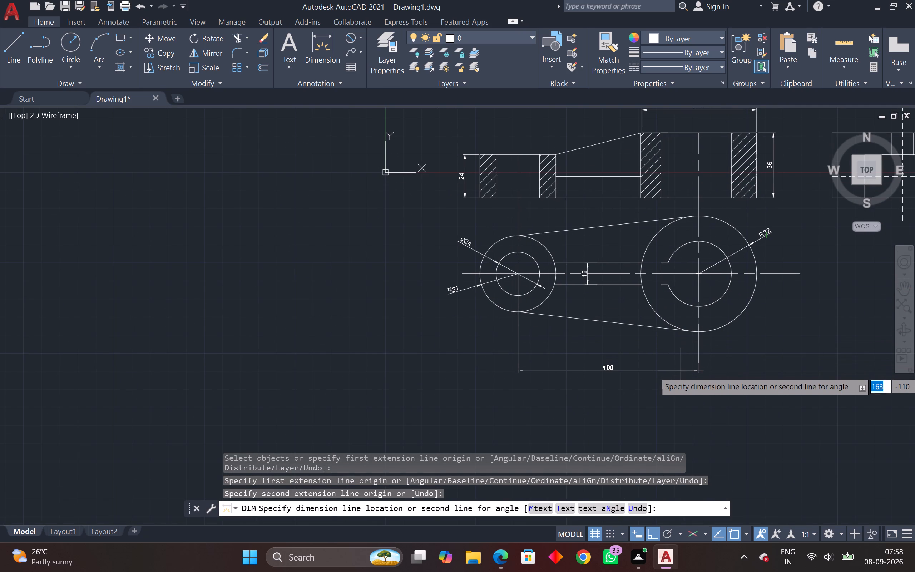
click(681, 371)
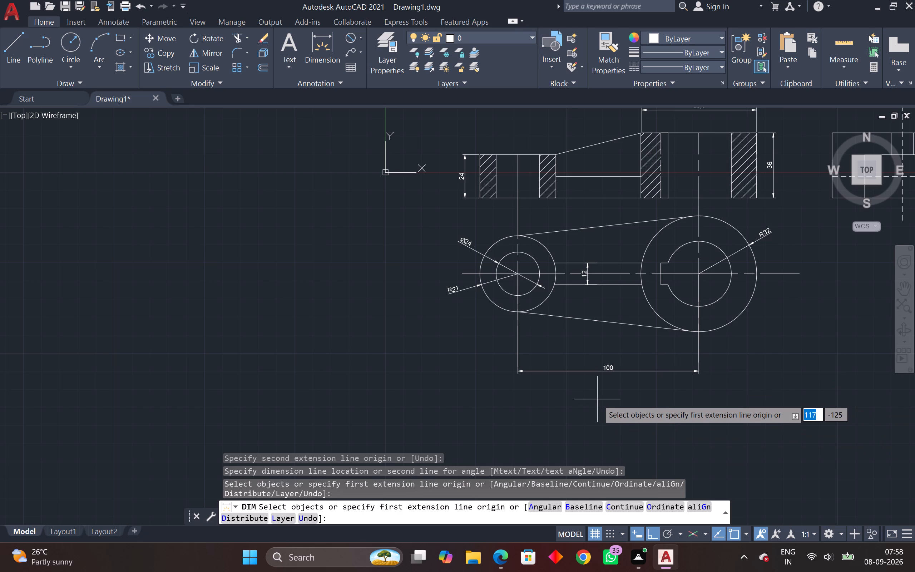
key(space)
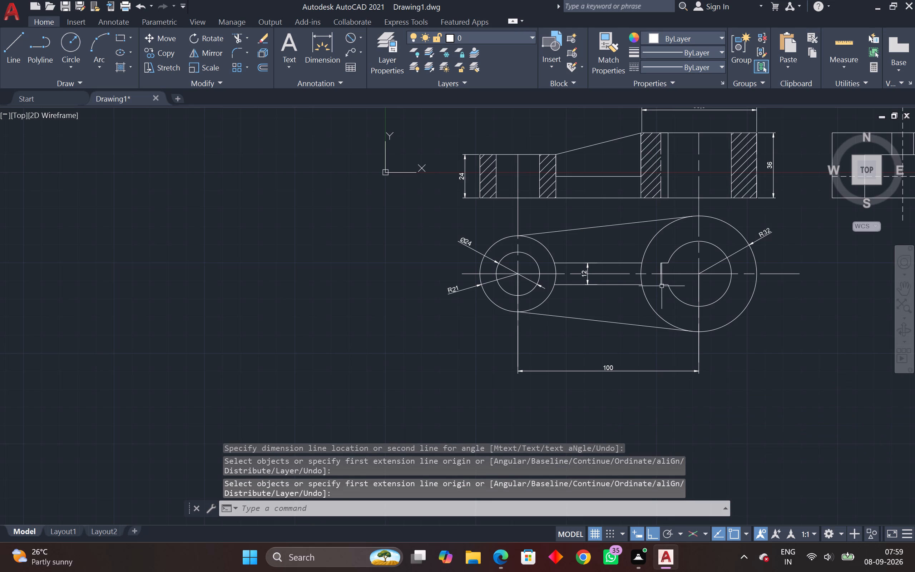
Dimension the keyway's horizontal depth in the plan view, placing it below the large boss and above the centre-distance dimension.
key(space)
click(662, 286)
click(667, 286)
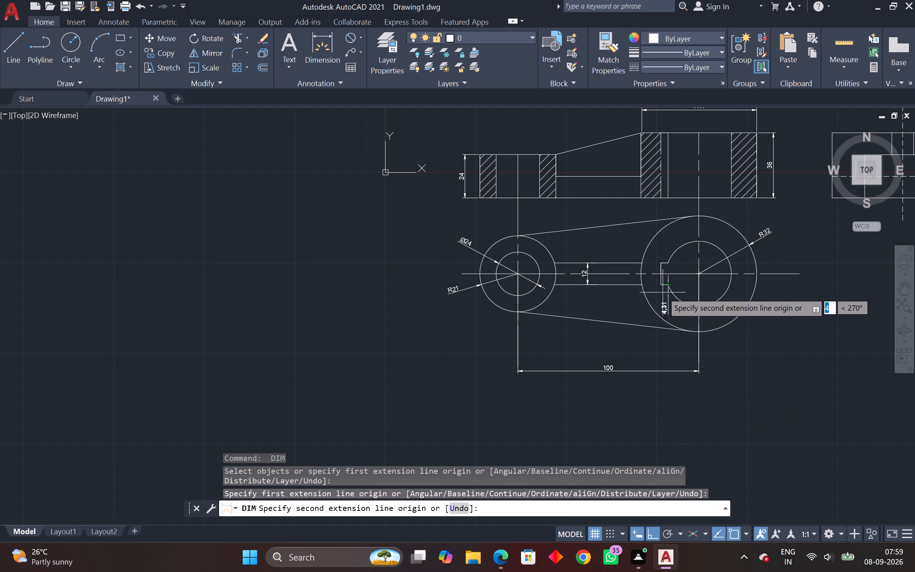
click(662, 286)
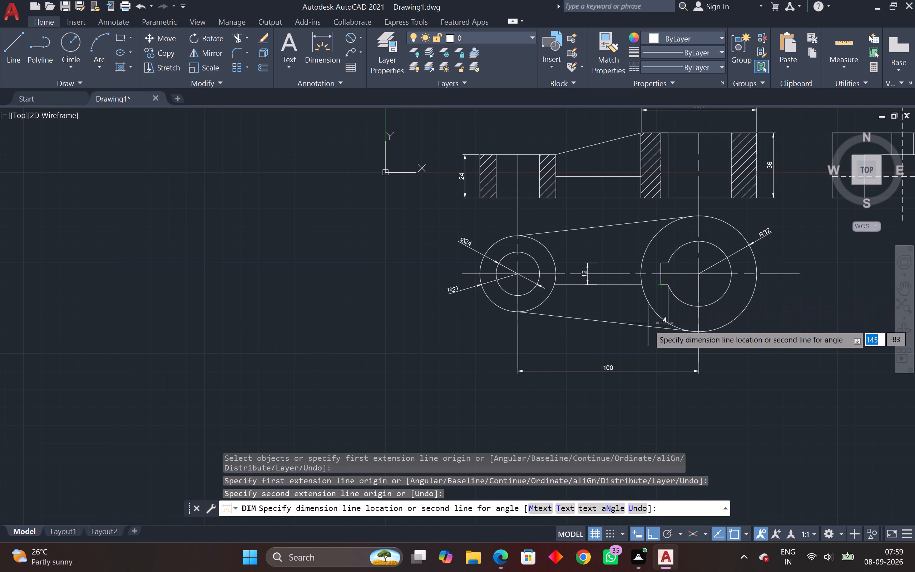
click(661, 352)
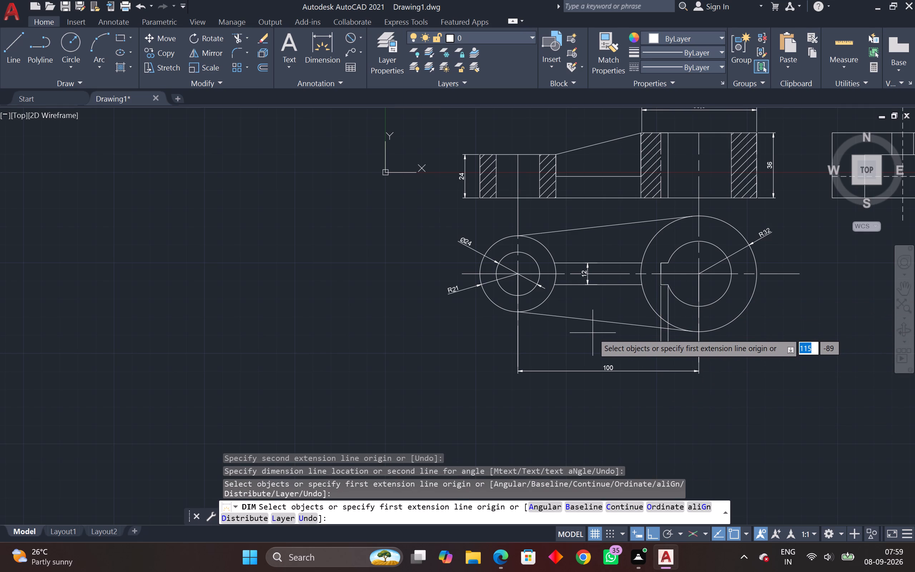
Dimension the keyway's vertical width in the plan view, placing it just left of the keyway inside the large boss.
click(662, 263)
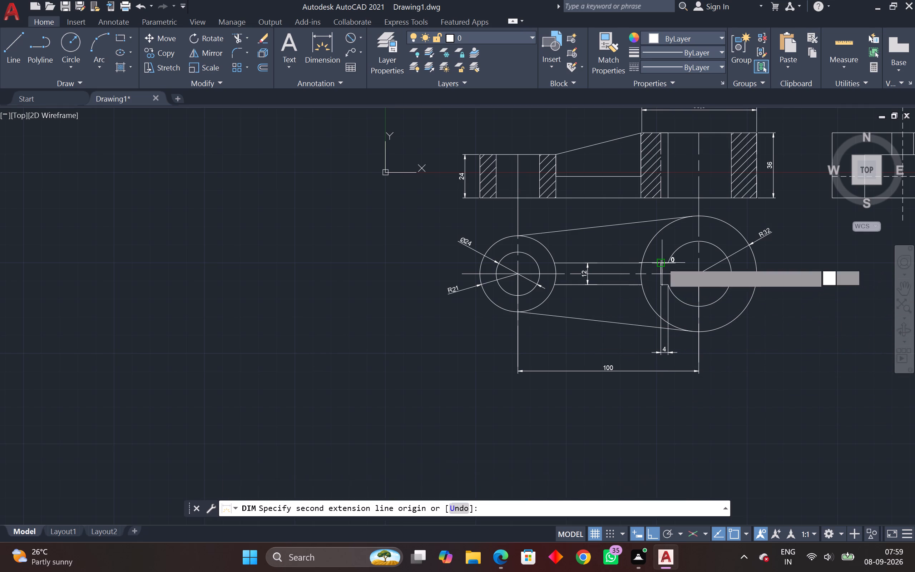
click(661, 283)
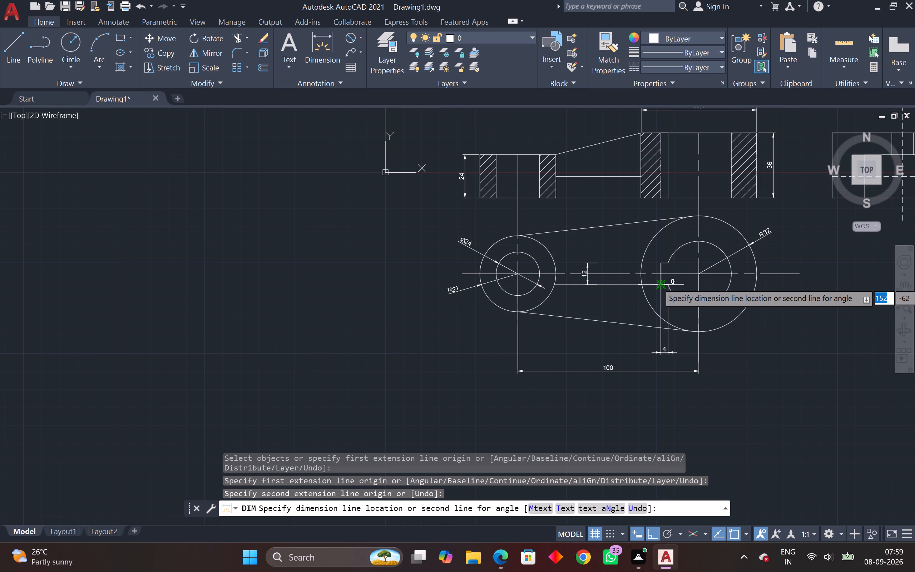
click(652, 278)
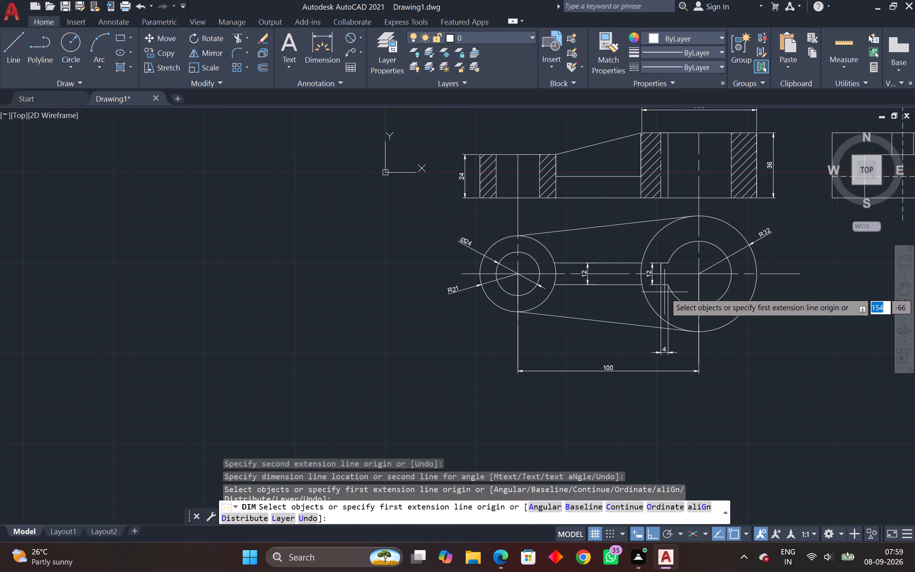
key(Escape)
key(Escape)
Modify the ISO-25 dimension style, setting both the arrow size and the centre mark size to 5.
middle_drag(651, 299, 503, 409)
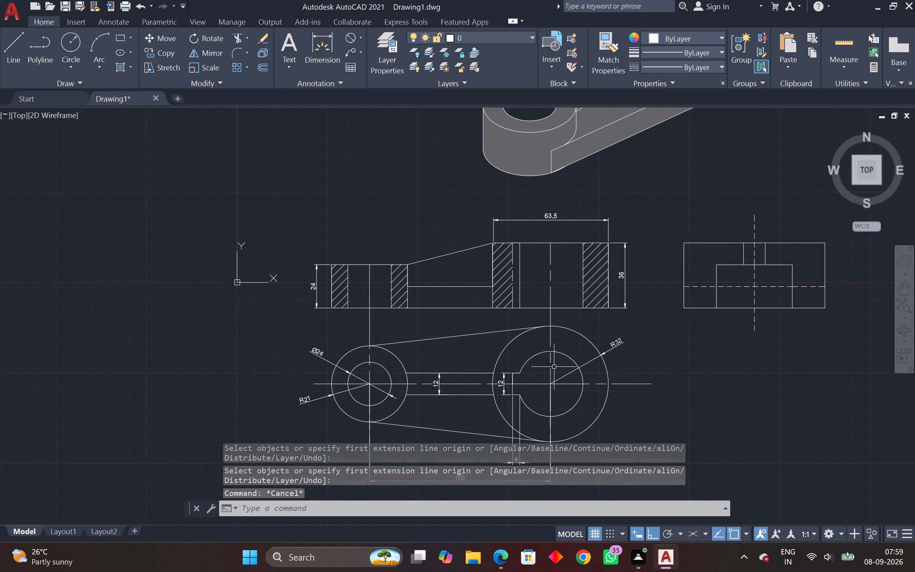
key(d)
key(i)
key(BackSpace)
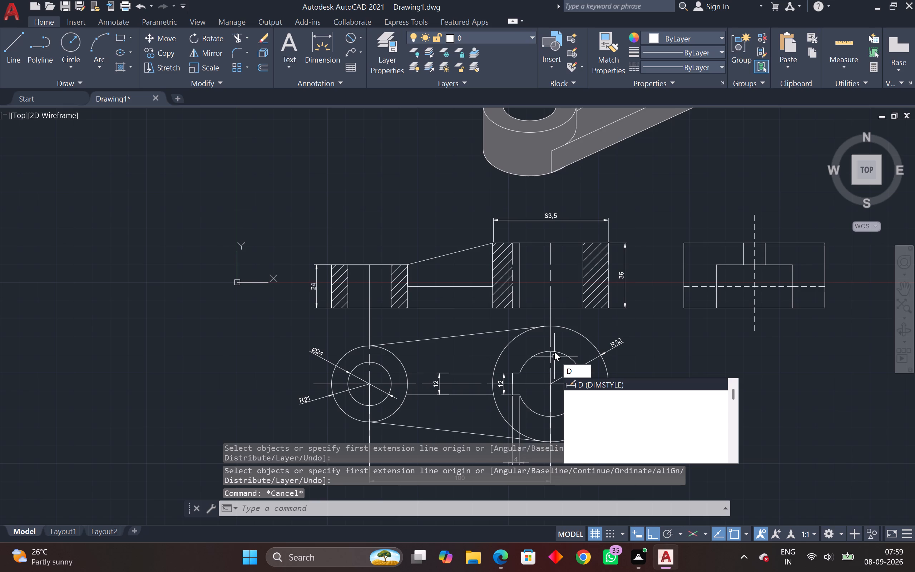
key(space)
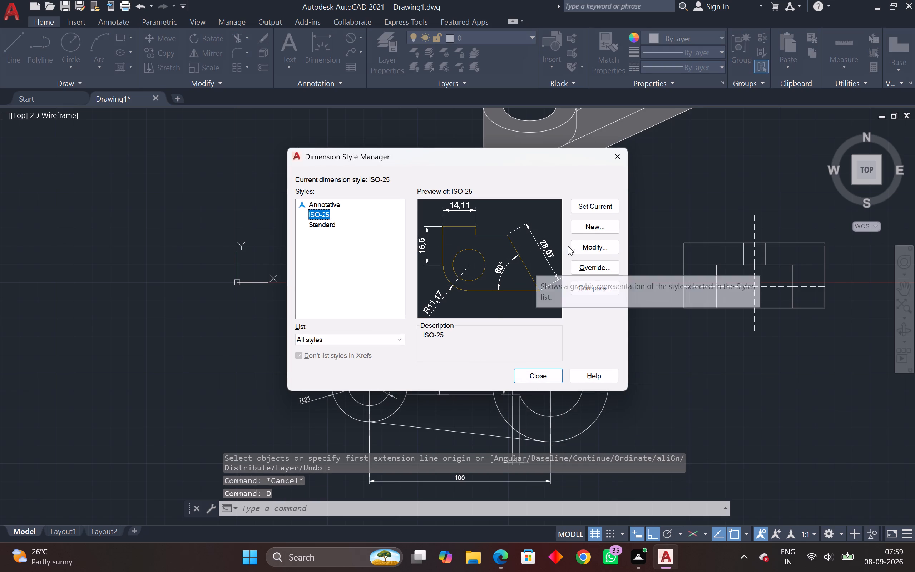
click(584, 248)
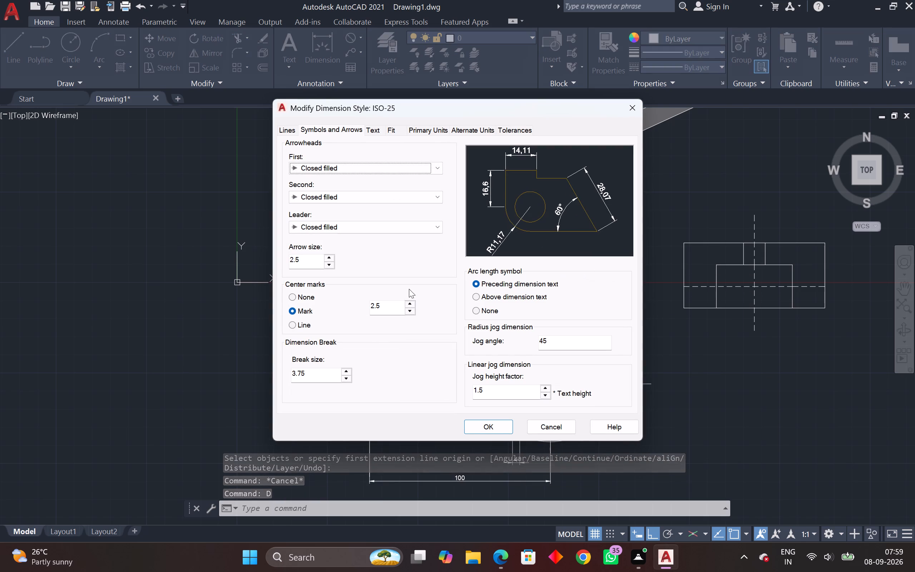
drag(312, 256, 271, 269)
key(5)
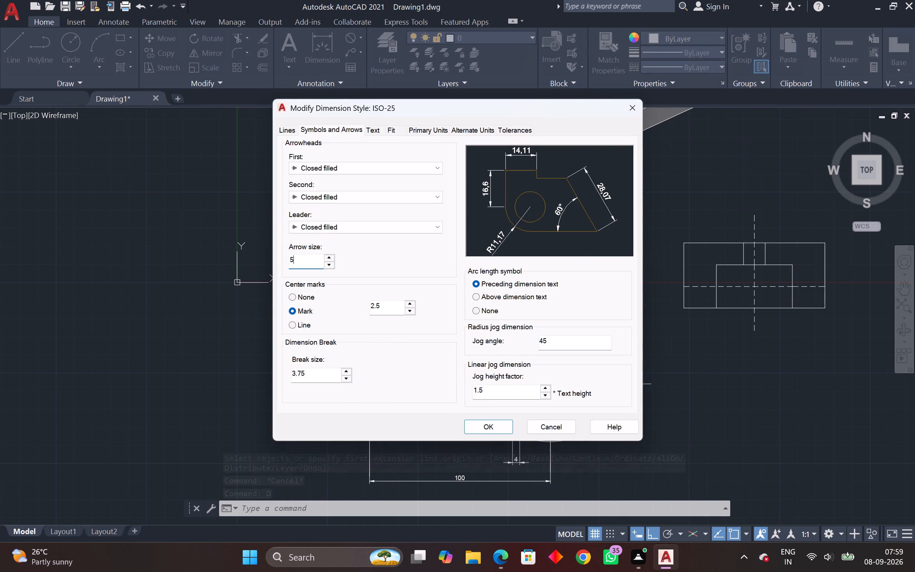
key(Return)
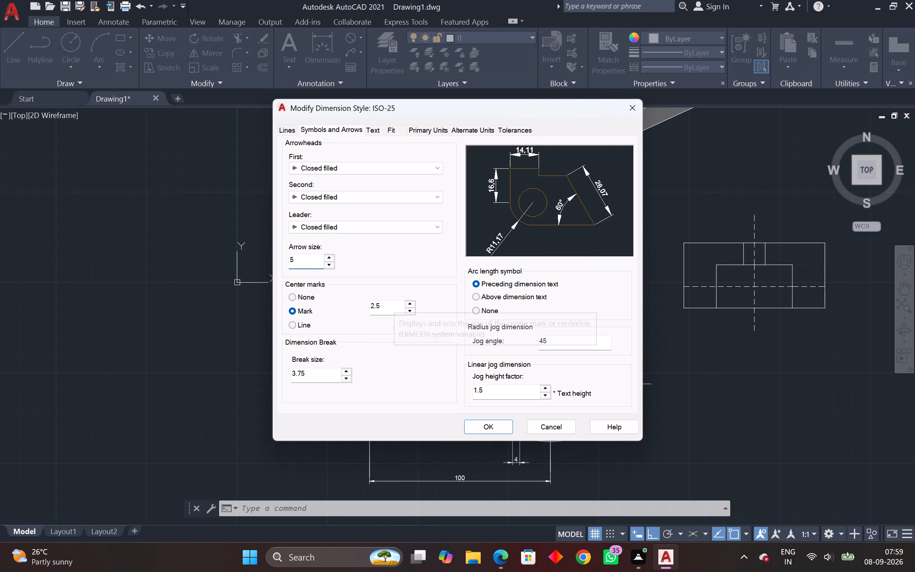
drag(394, 301, 351, 305)
key(5)
key(Return)
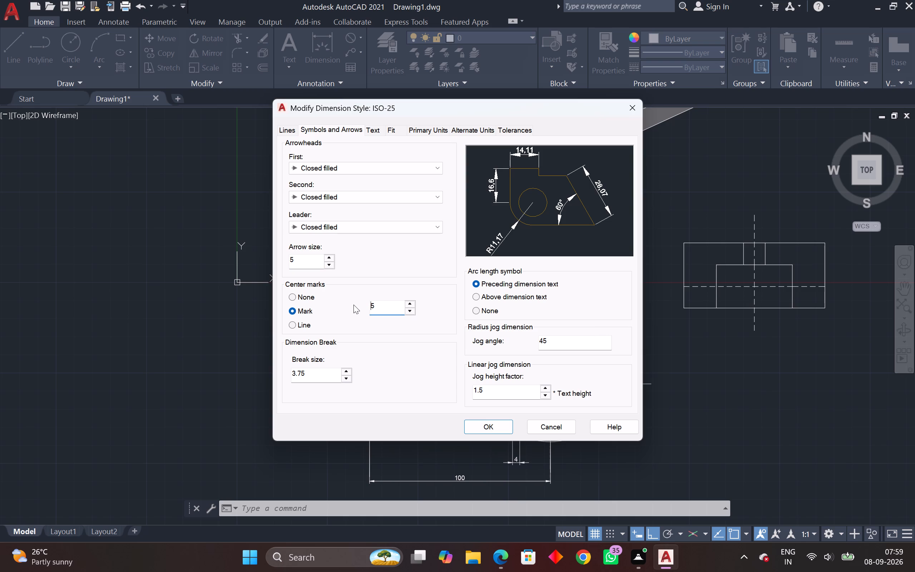
Set the ISO-25 style's linear jog height factor to 3.
click(338, 129)
drag(491, 390, 433, 391)
key(3)
key(Return)
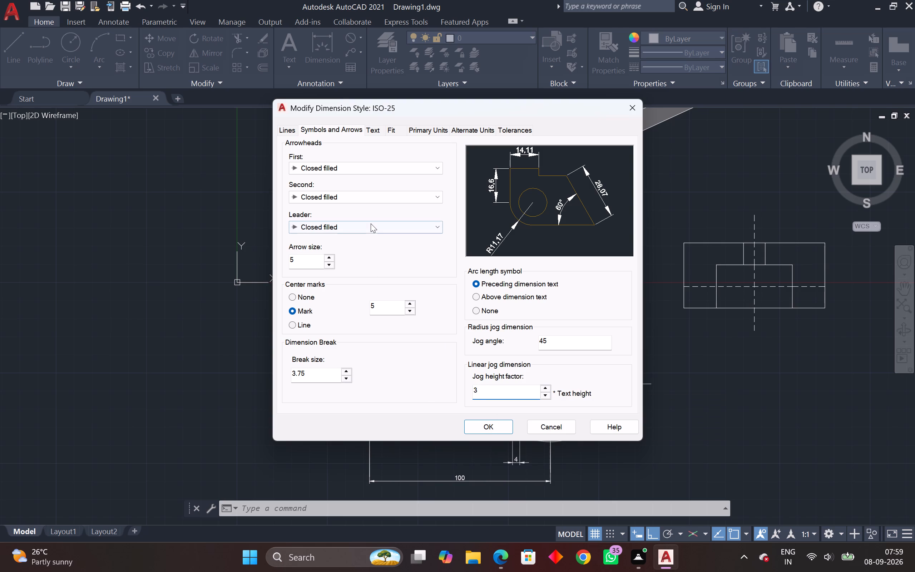
Set the dimension text height of the ISO-25 style to 5.
click(367, 132)
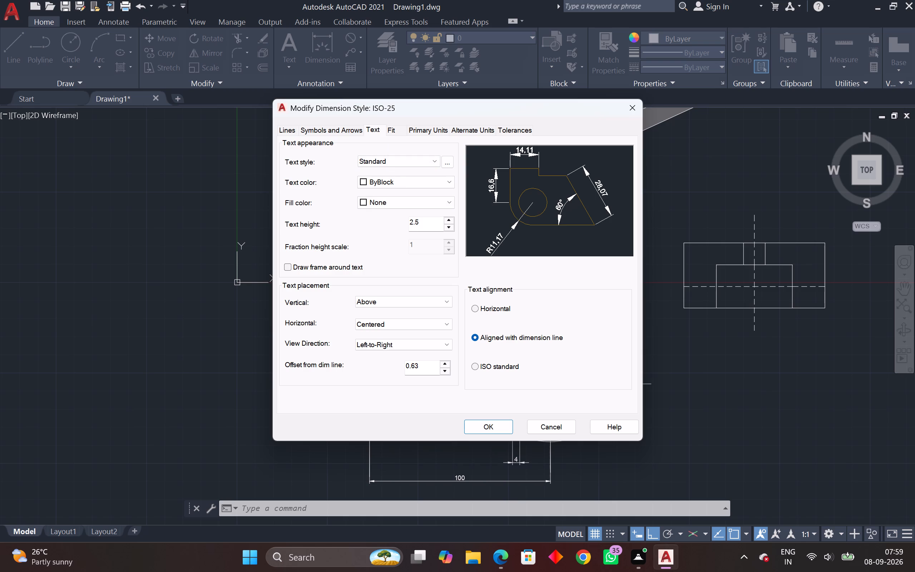
drag(427, 221, 403, 224)
key(5)
key(Return)
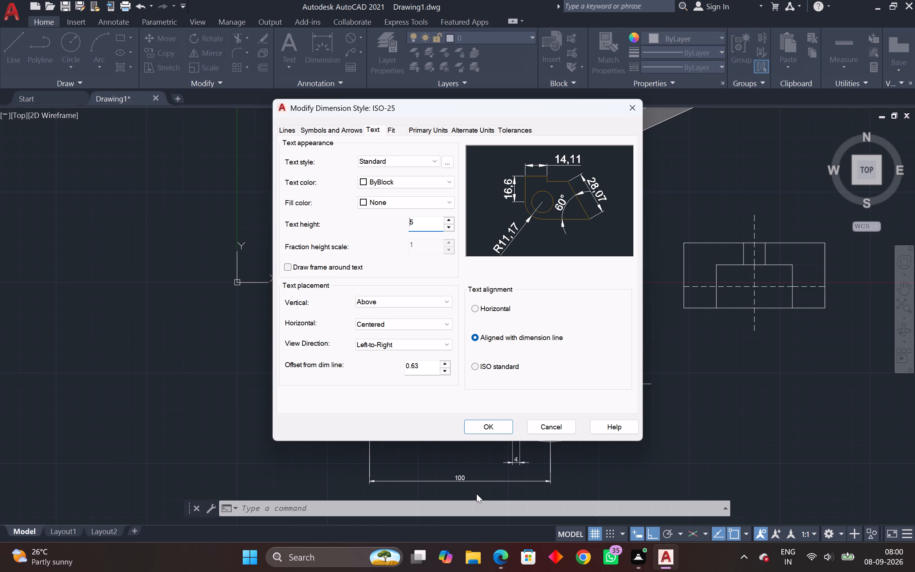
Apply the ISO-25 style changes, set the style as current, and close the Dimension Style Manager.
key(Return)
click(393, 126)
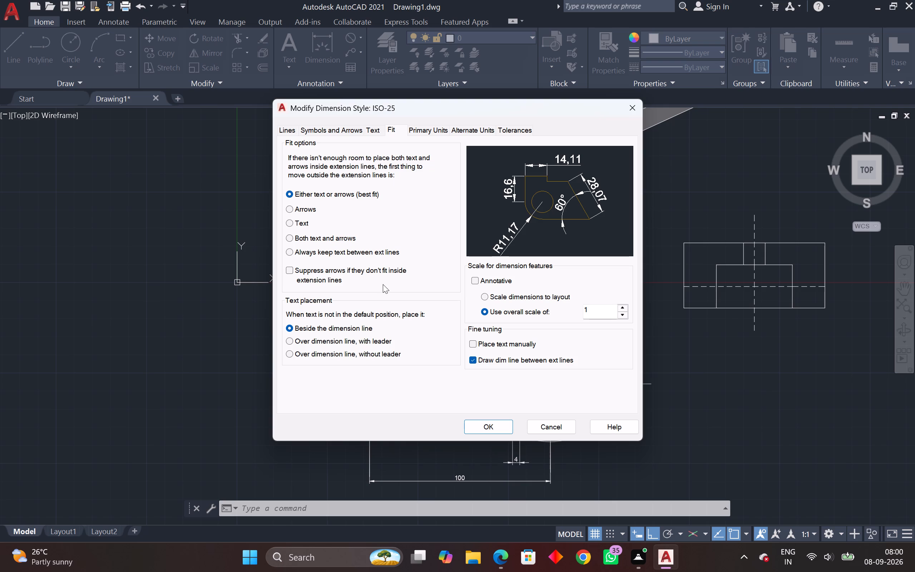
click(296, 127)
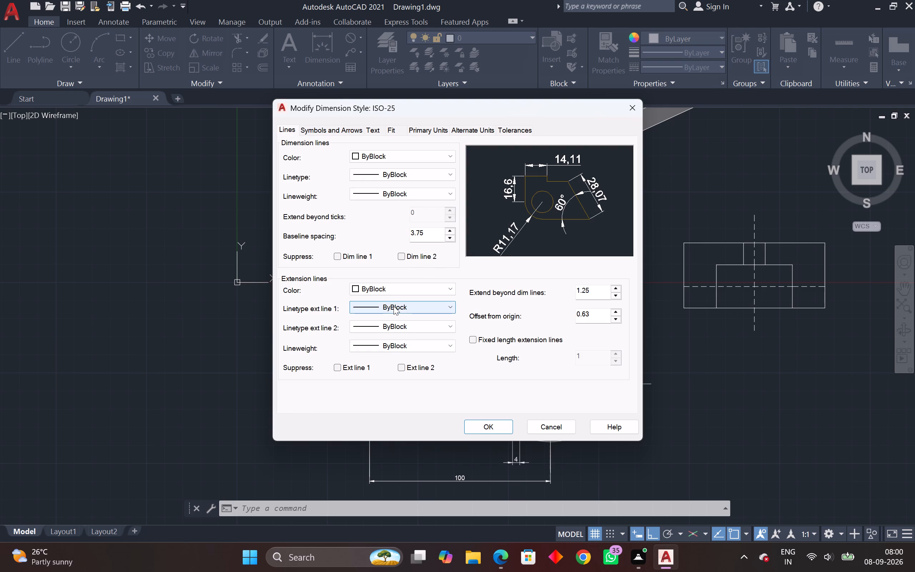
click(291, 125)
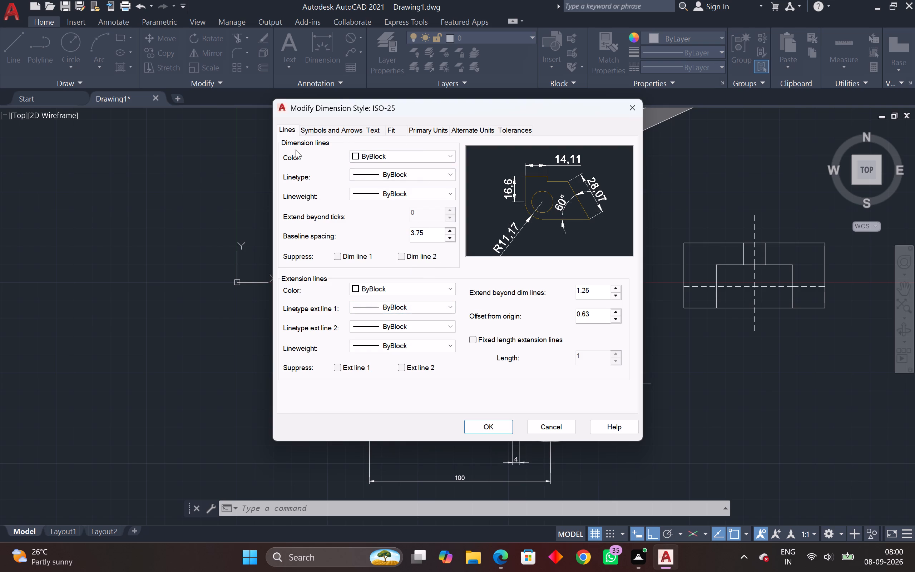
click(486, 425)
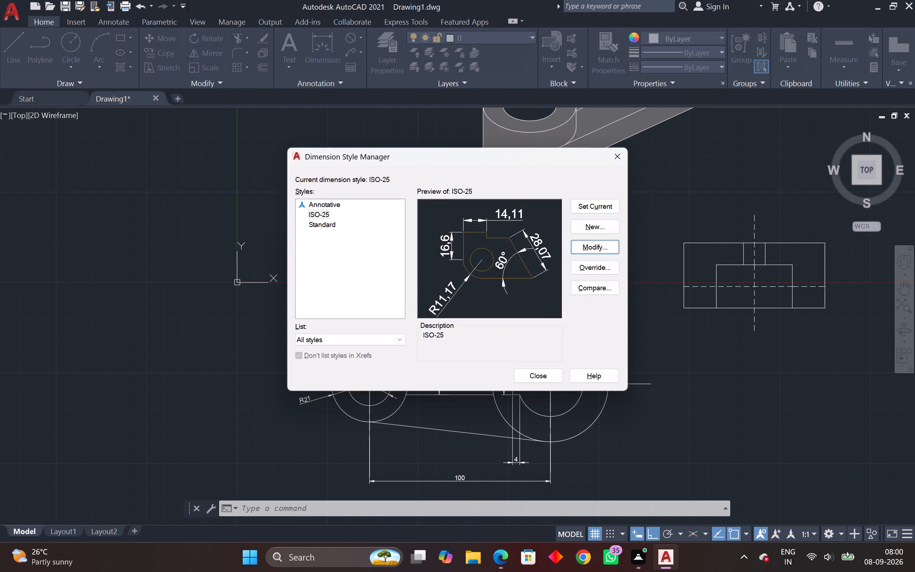
drag(597, 204, 597, 208)
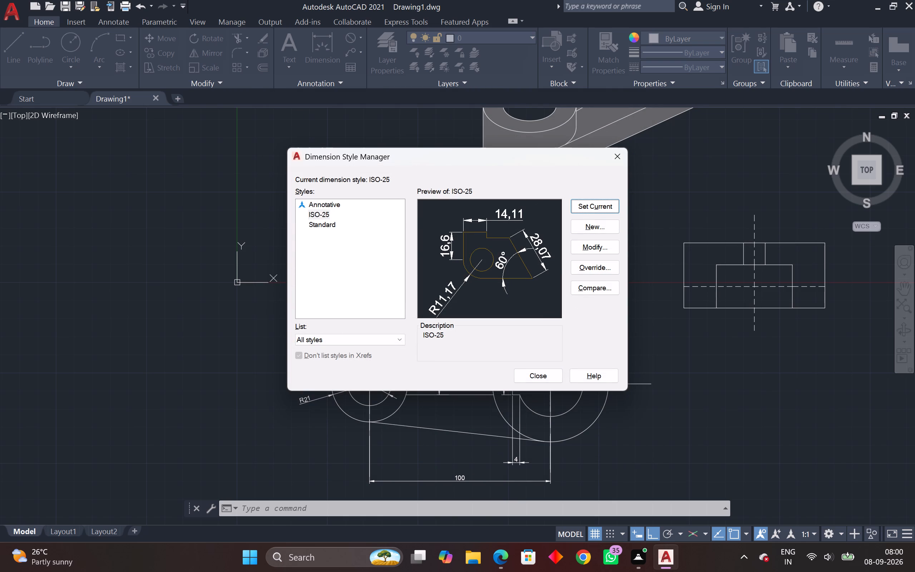
click(540, 371)
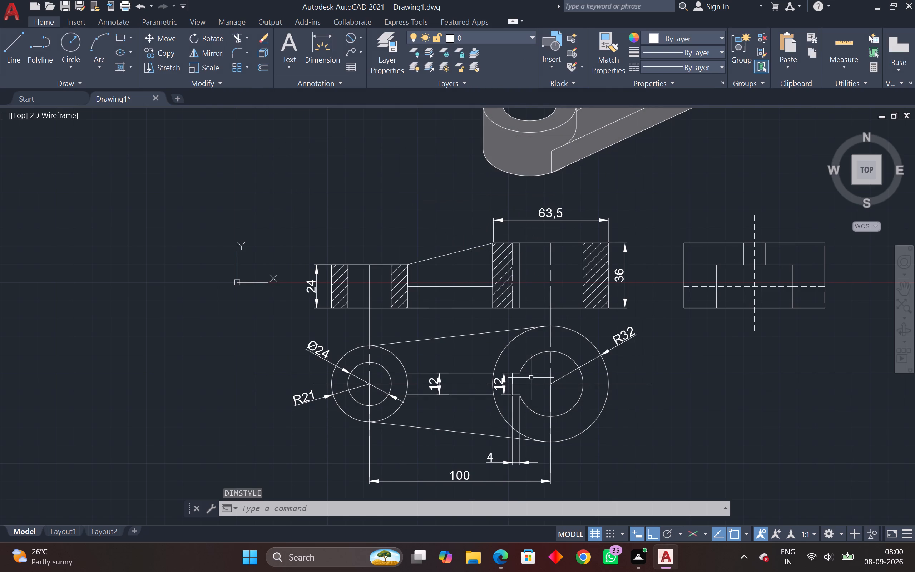
Inspect the dimension text and arrow sizes across the sectional and plan views.
scroll(531, 378, up, 2)
scroll(531, 378, down, 1)
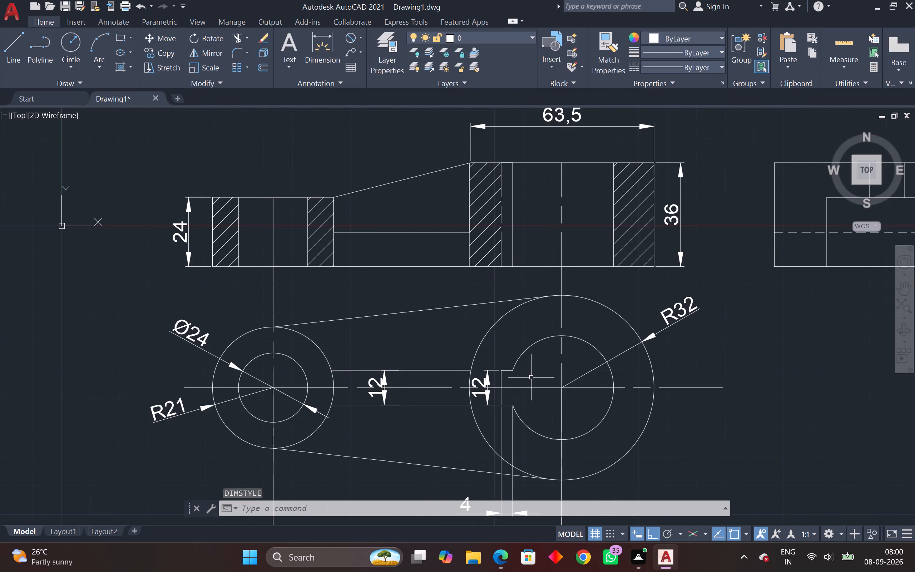
scroll(525, 375, down, 1)
middle_drag(525, 375, 484, 390)
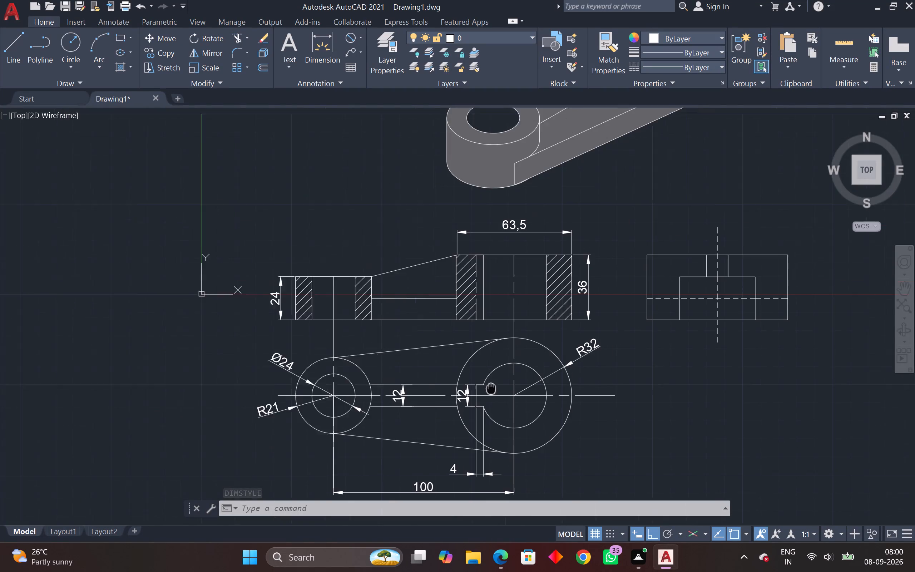
middle_drag(484, 390, 342, 408)
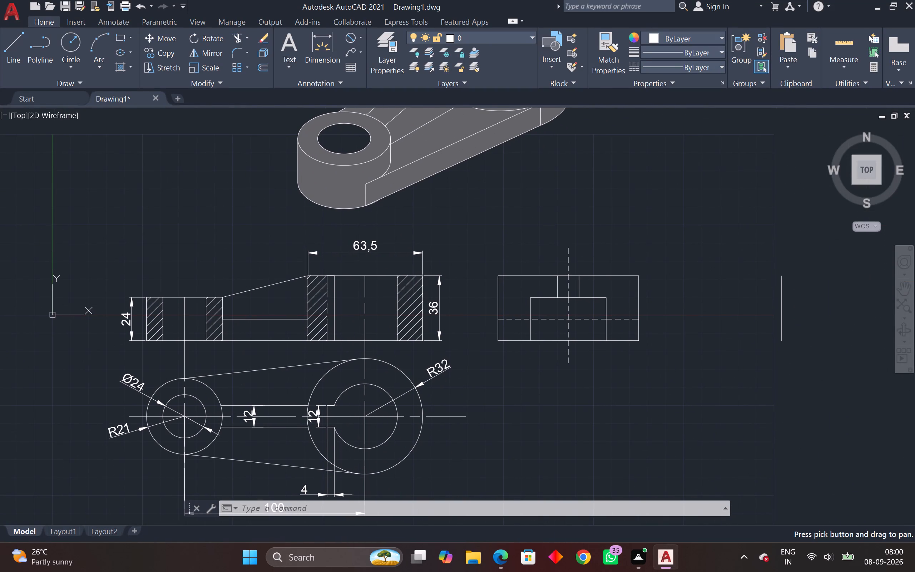
scroll(342, 408, down, 1)
middle_drag(342, 408, 361, 393)
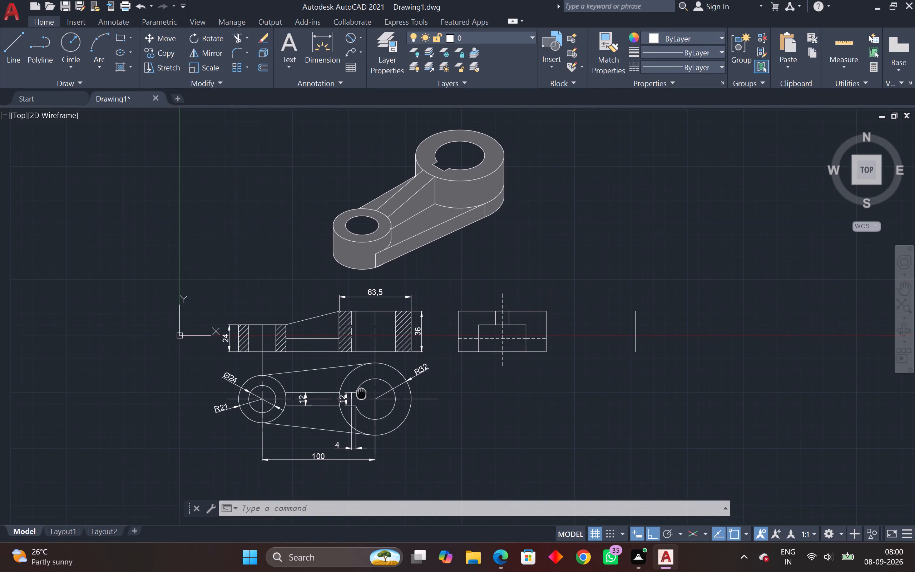
middle_drag(361, 393, 399, 383)
Extend the plan view's horizontal centre line outward past the small boss with a line in the ACAD_ISO08W100 linetype.
scroll(238, 399, up, 1)
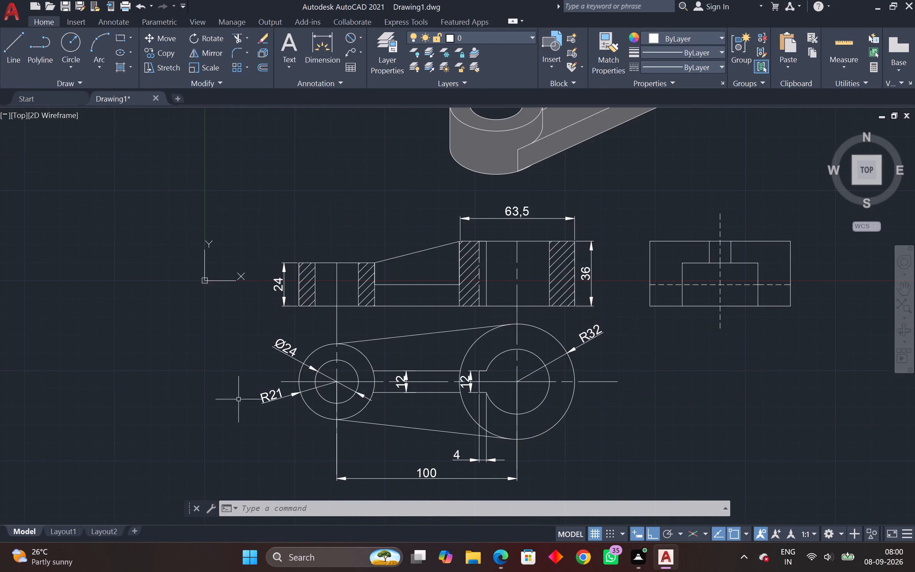
scroll(238, 399, up, 1)
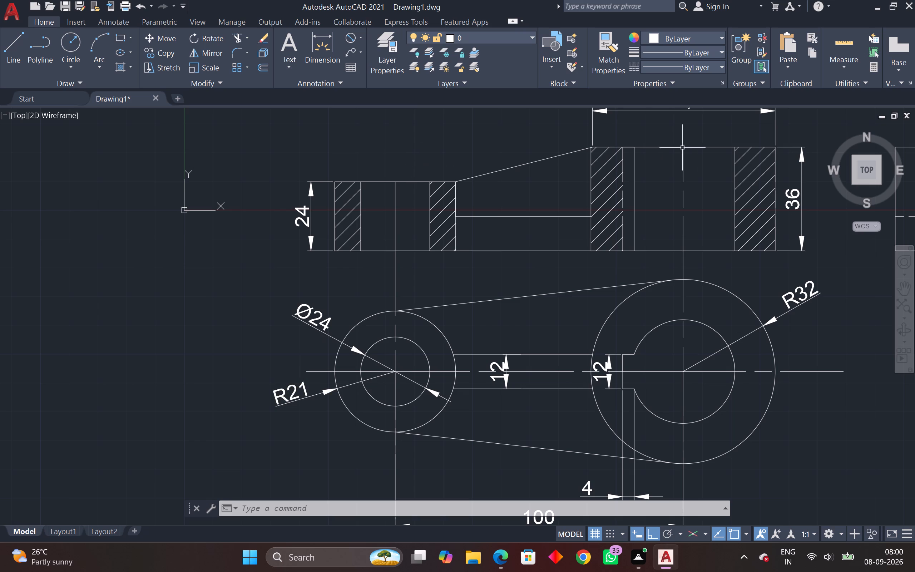
click(693, 59)
click(693, 72)
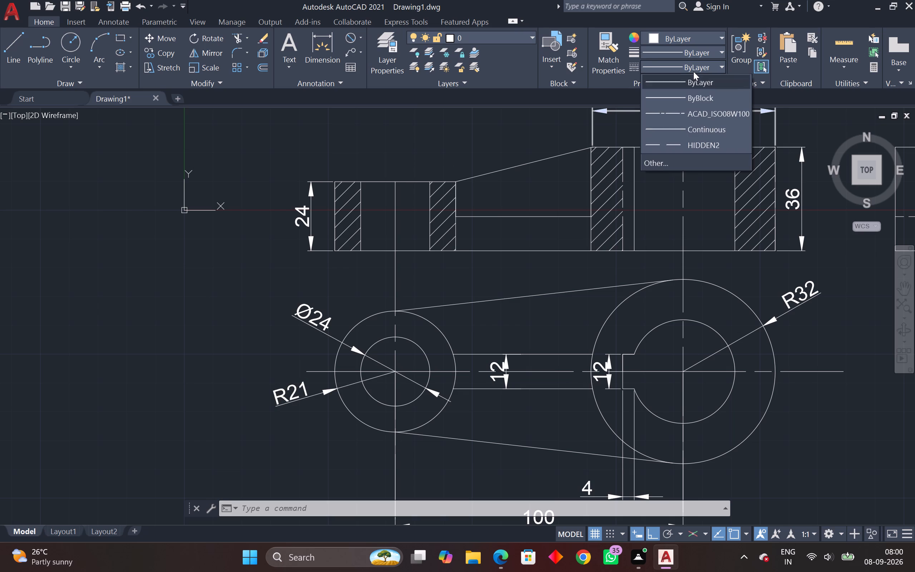
click(712, 115)
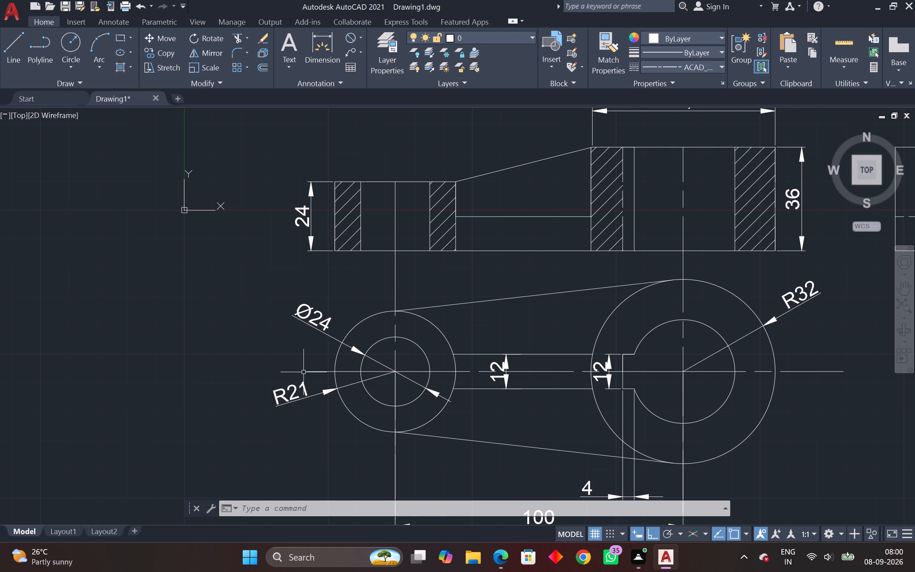
text(L)
key(space)
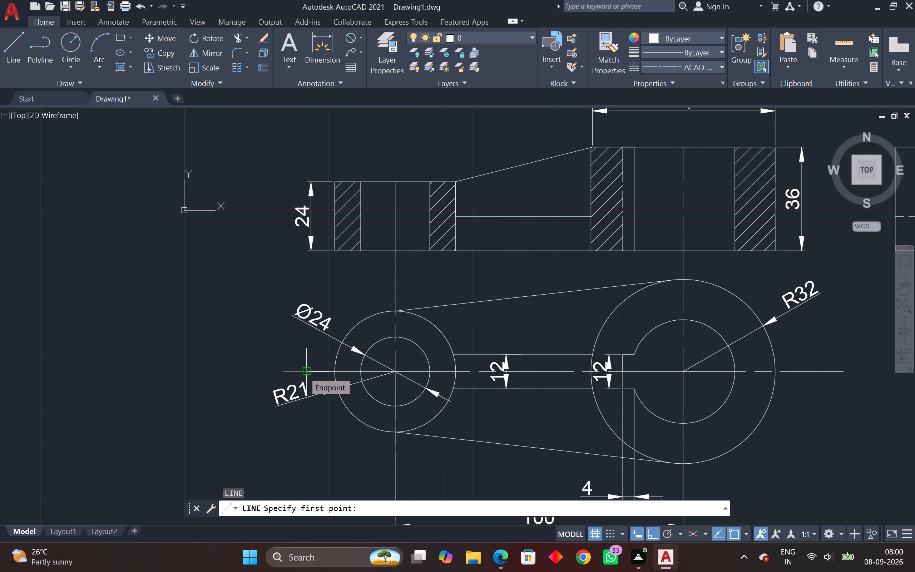
scroll(303, 372, up, 1)
click(303, 372)
click(210, 366)
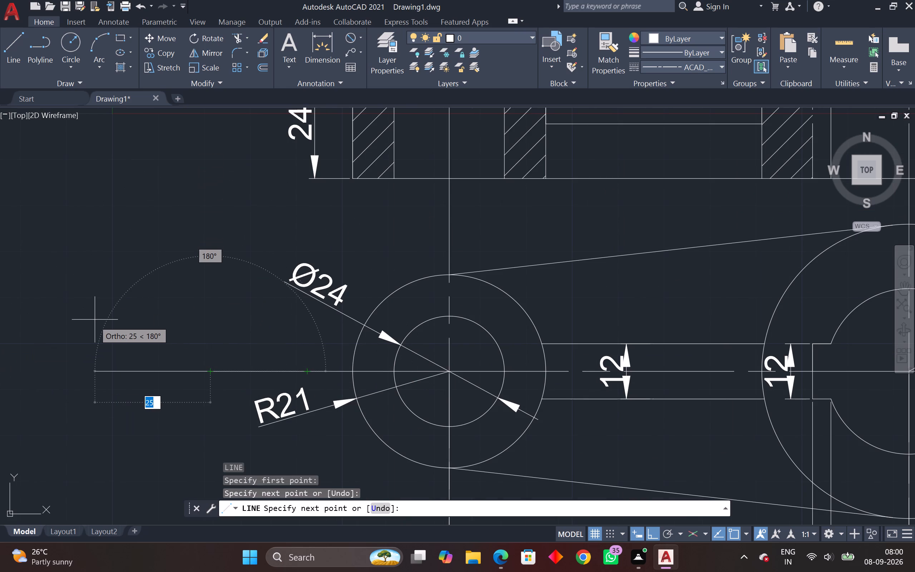
click(58, 335)
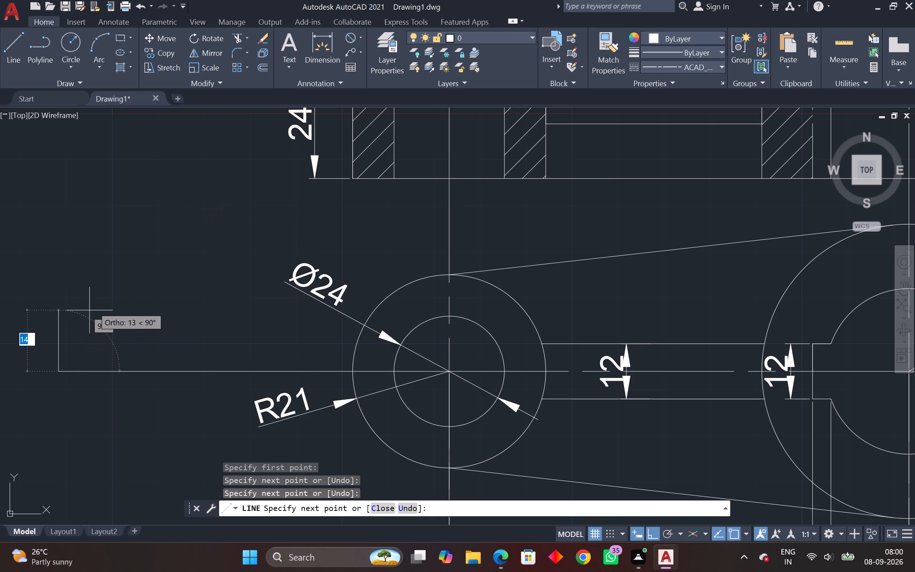
key(Escape)
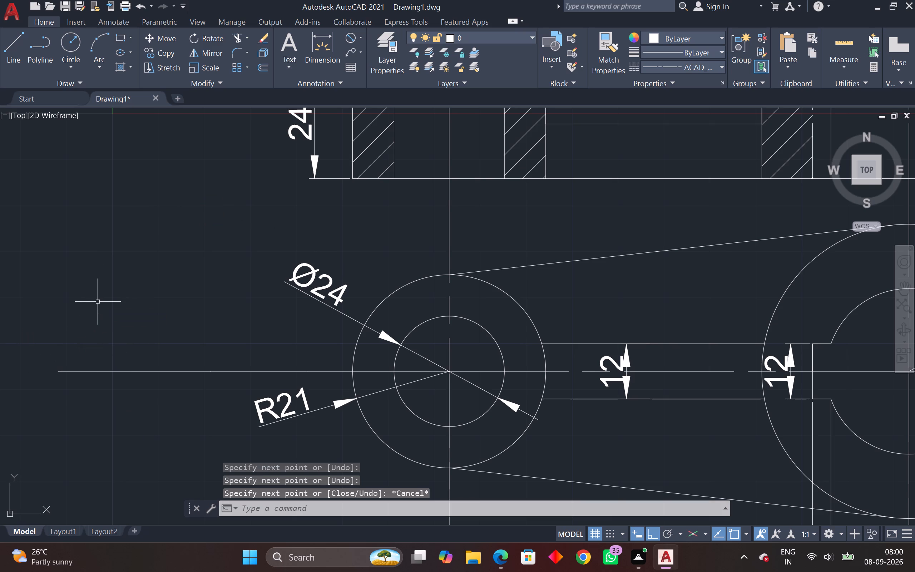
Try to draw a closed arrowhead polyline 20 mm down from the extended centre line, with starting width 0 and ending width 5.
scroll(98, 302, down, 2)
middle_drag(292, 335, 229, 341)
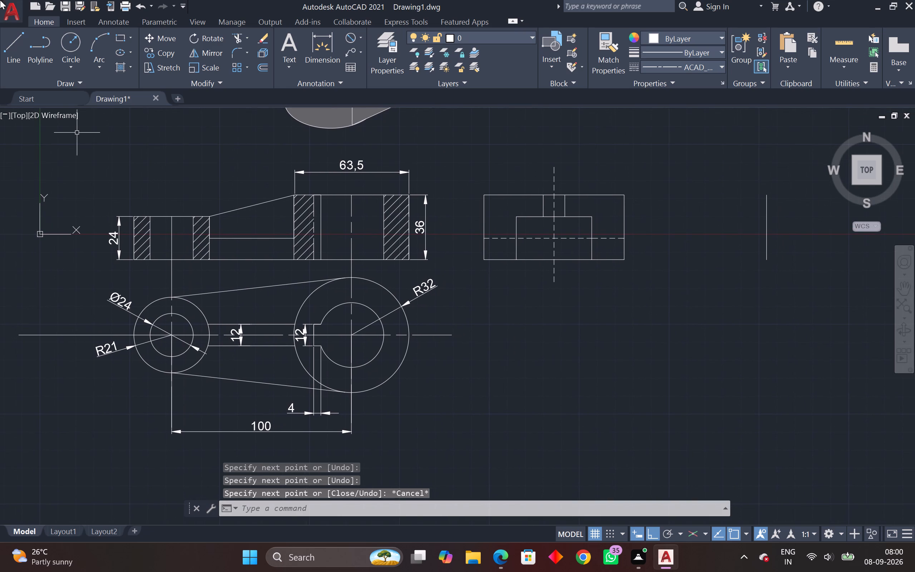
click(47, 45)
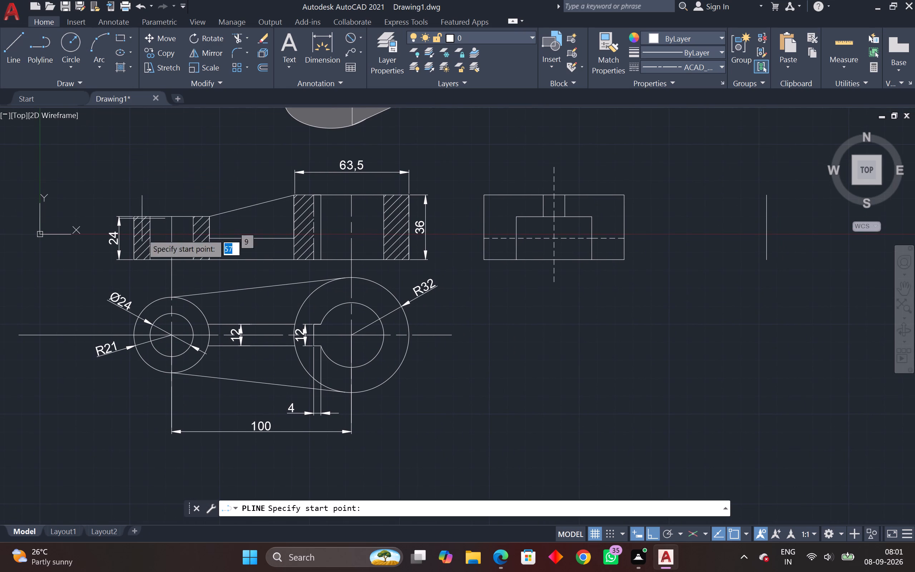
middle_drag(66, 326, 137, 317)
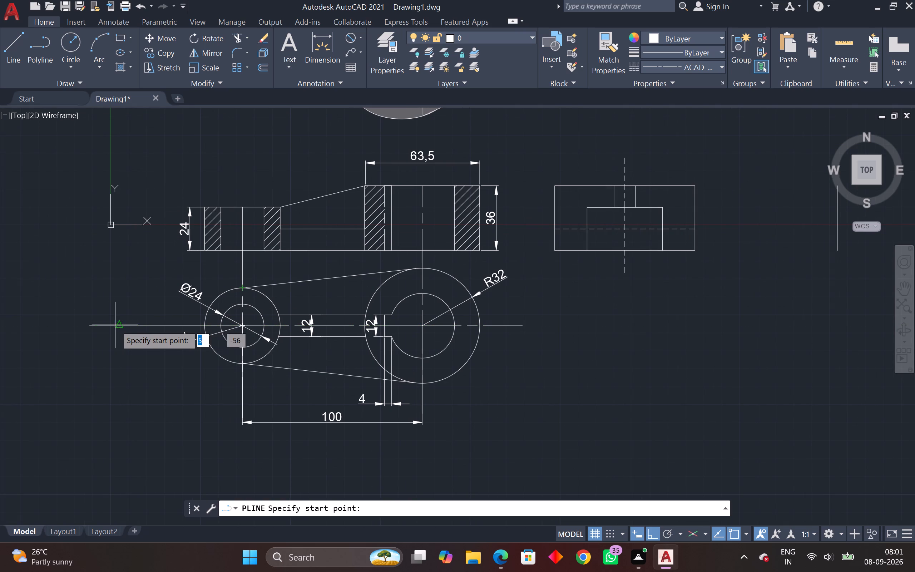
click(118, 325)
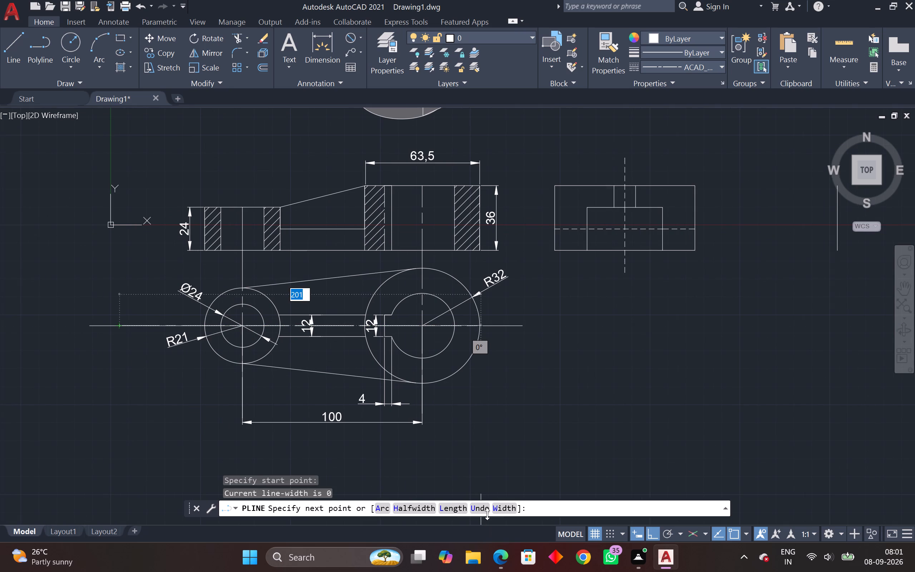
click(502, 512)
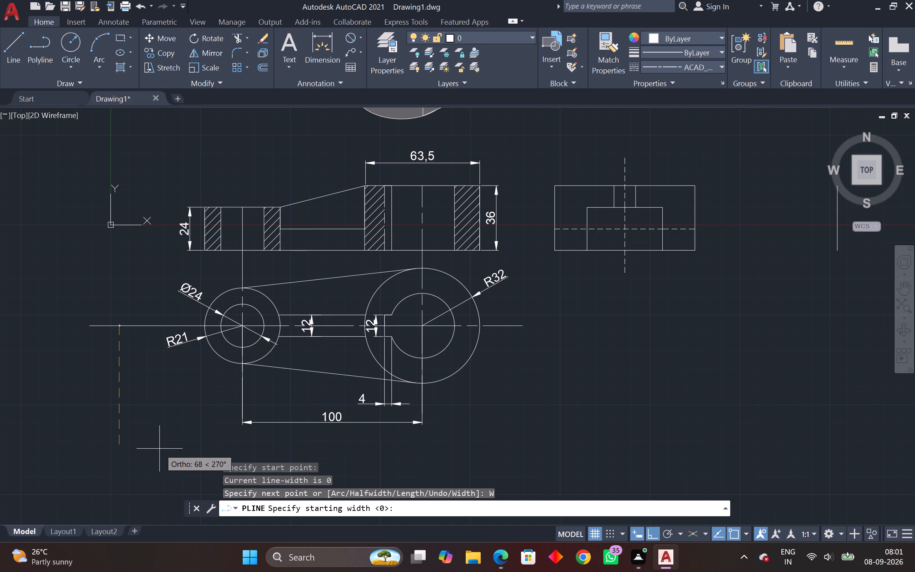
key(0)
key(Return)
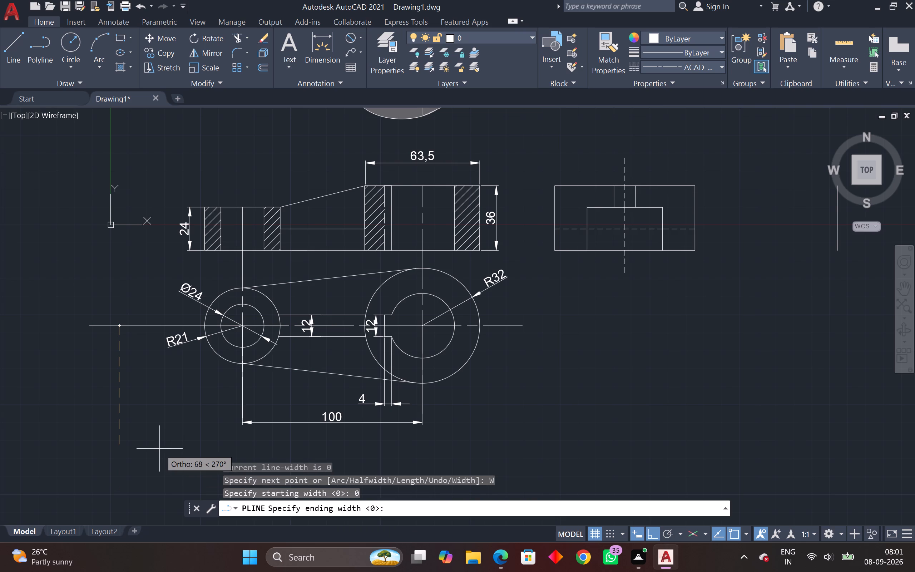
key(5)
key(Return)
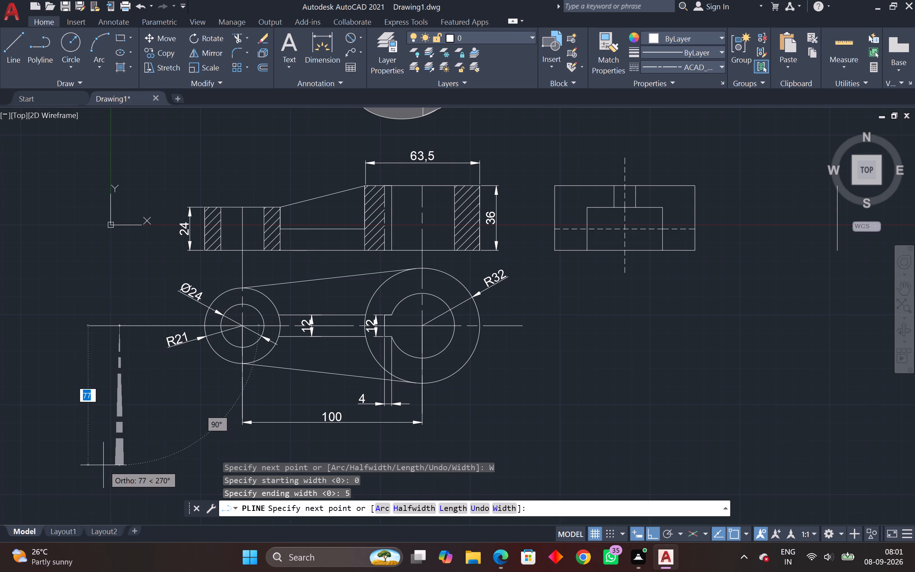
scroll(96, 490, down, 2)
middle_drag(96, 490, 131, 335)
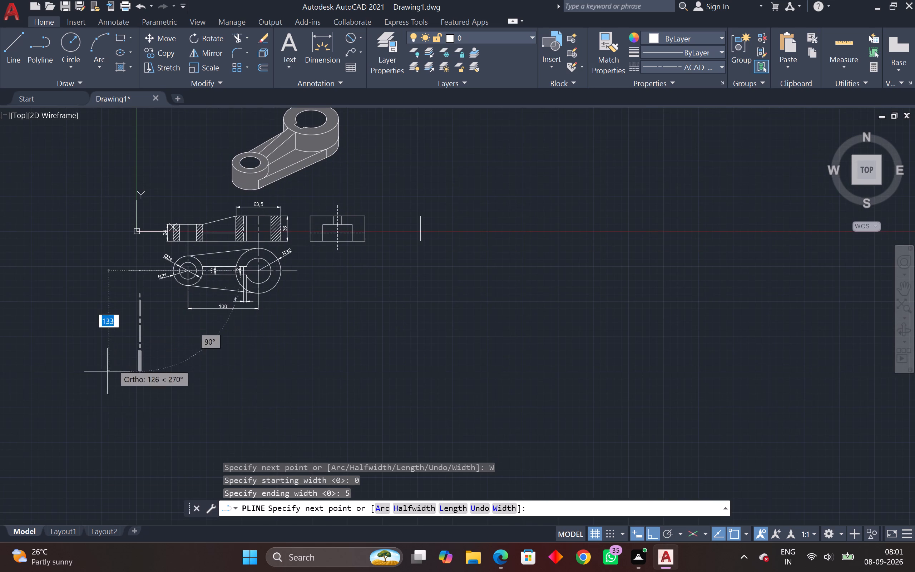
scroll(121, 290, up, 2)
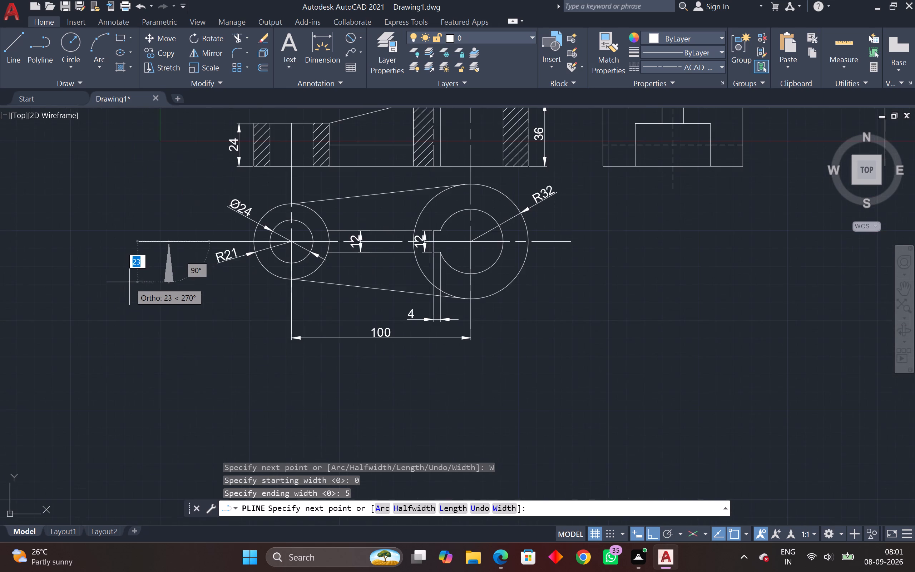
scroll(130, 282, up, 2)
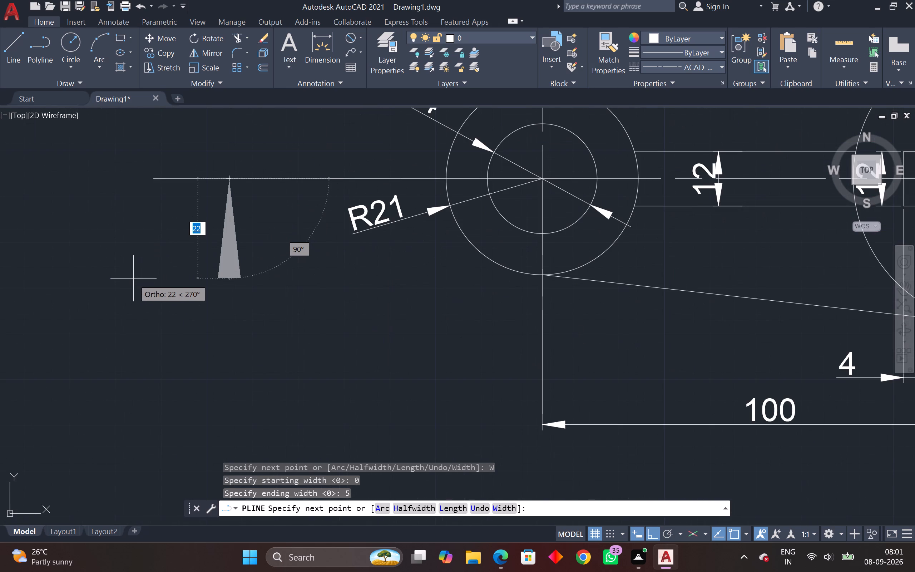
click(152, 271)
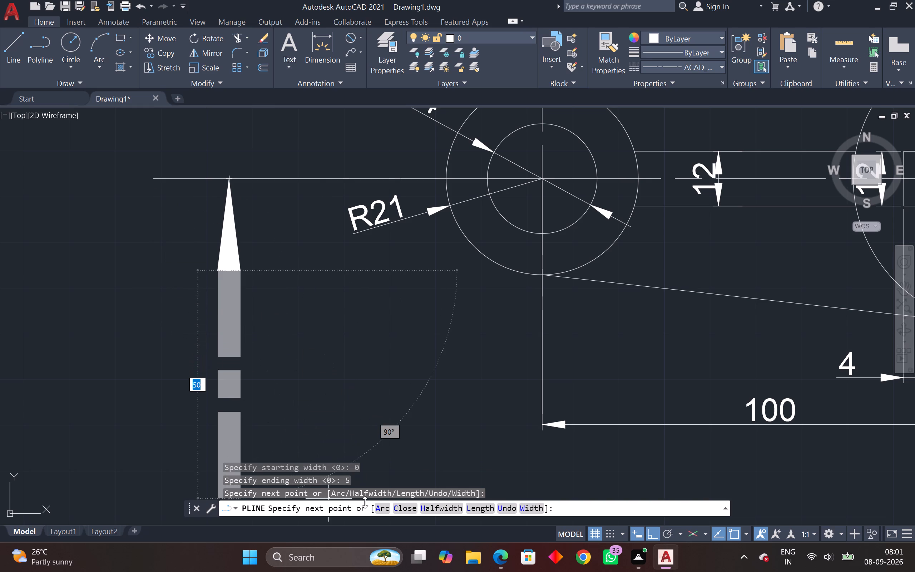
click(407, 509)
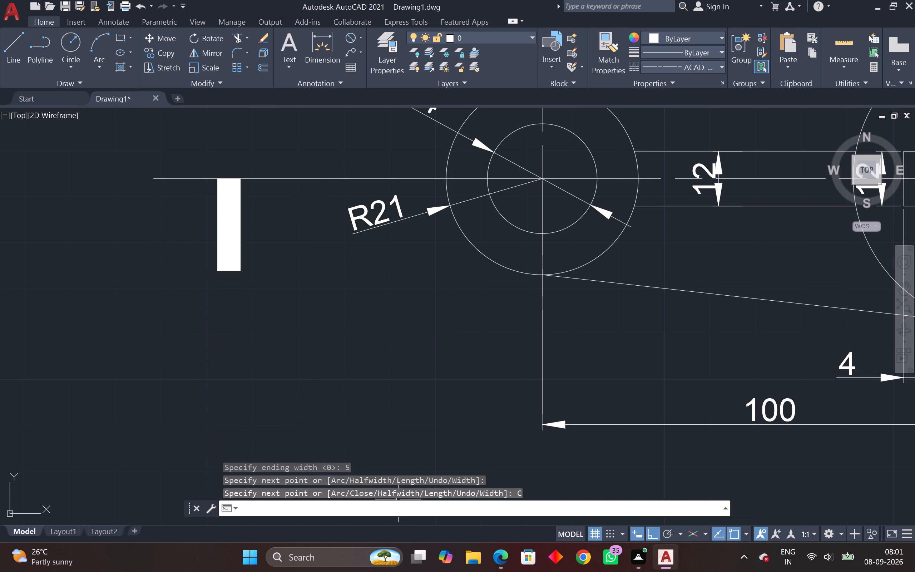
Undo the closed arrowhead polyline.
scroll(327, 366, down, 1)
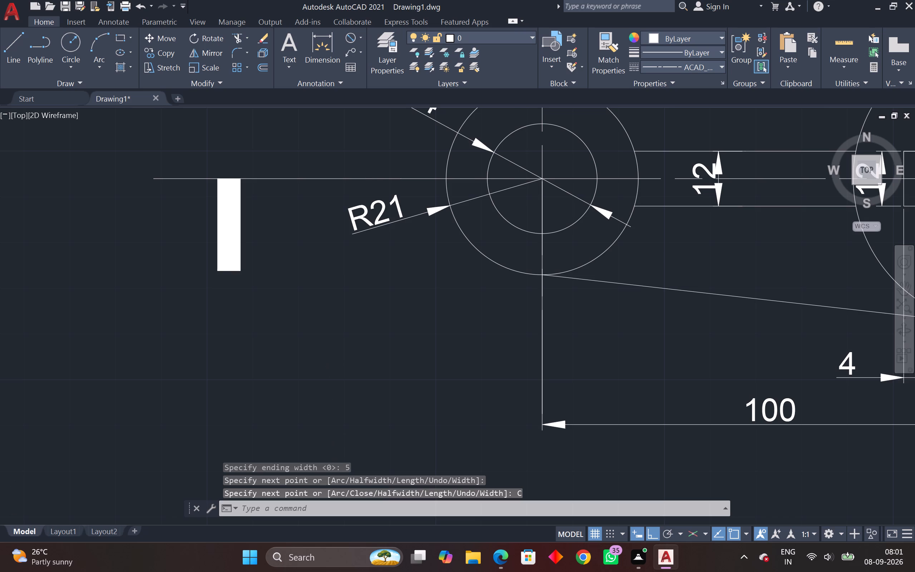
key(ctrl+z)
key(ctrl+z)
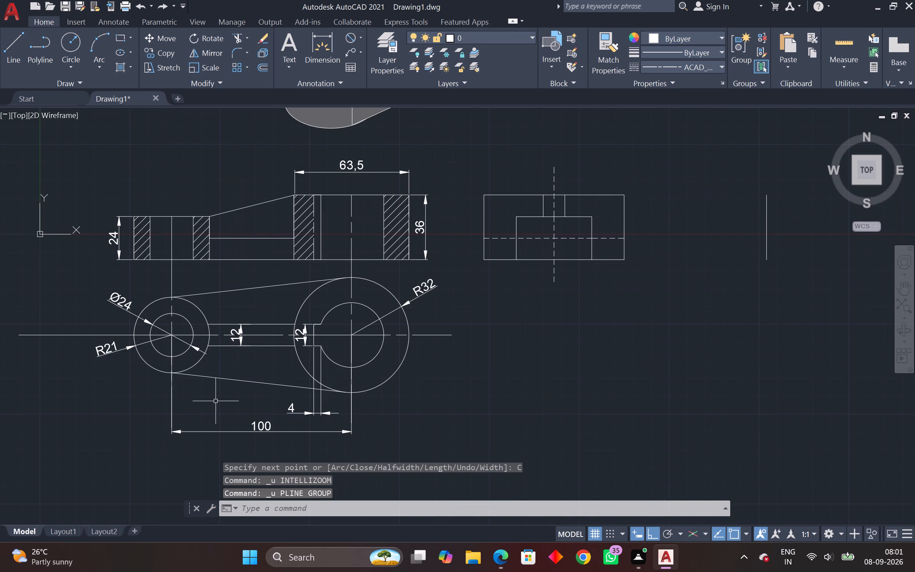
Draw a section arrow polyline down from the extended centre line: half-width 0 to 5 over about 20 mm, plus a zero-width tail about 11 mm long.
click(35, 49)
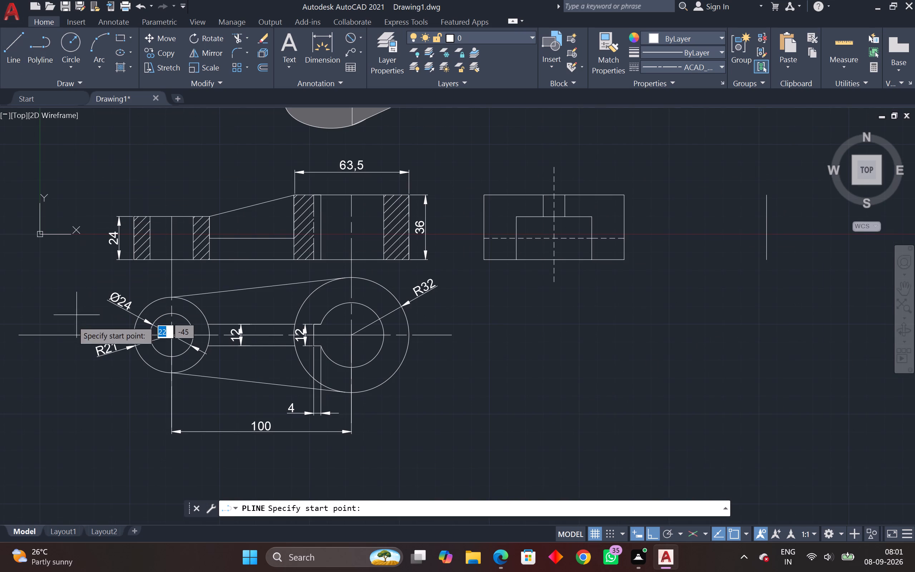
click(48, 336)
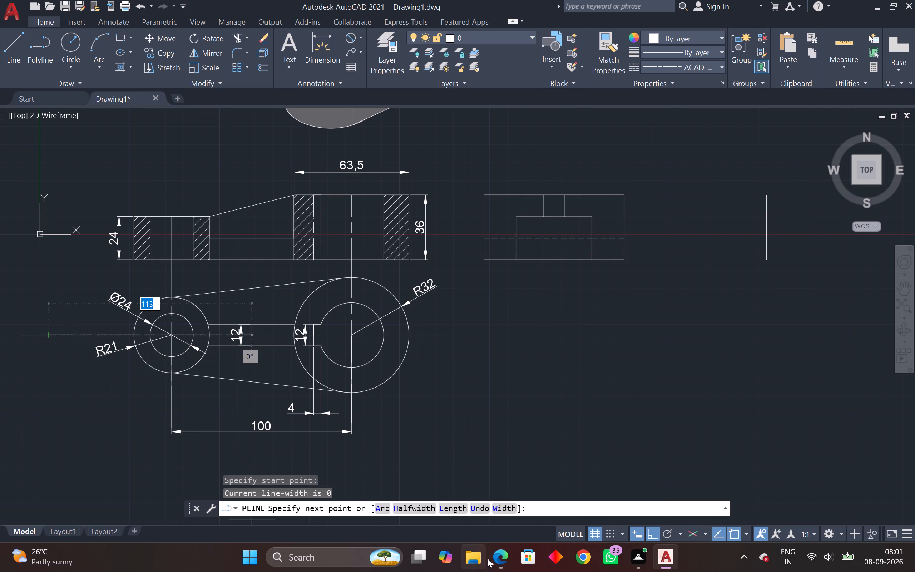
click(429, 510)
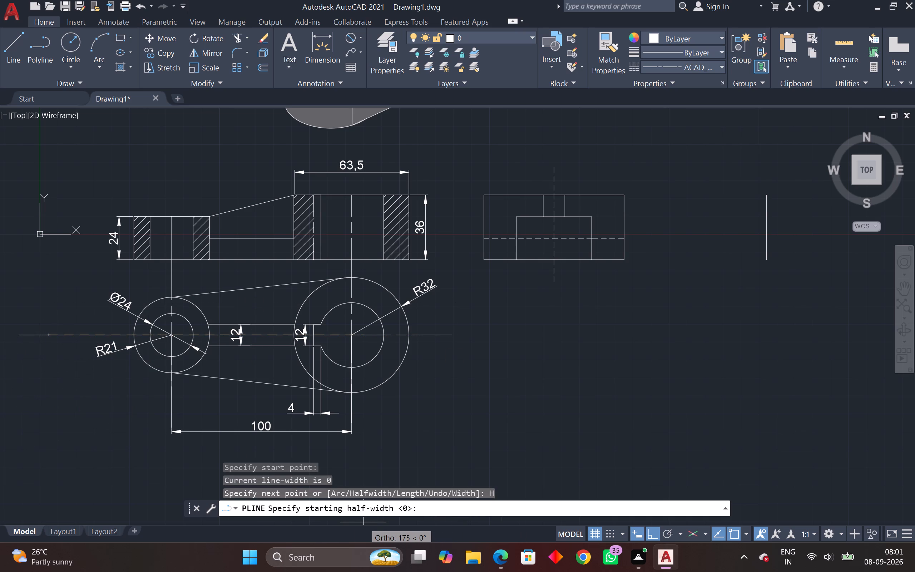
key(0)
key(Return)
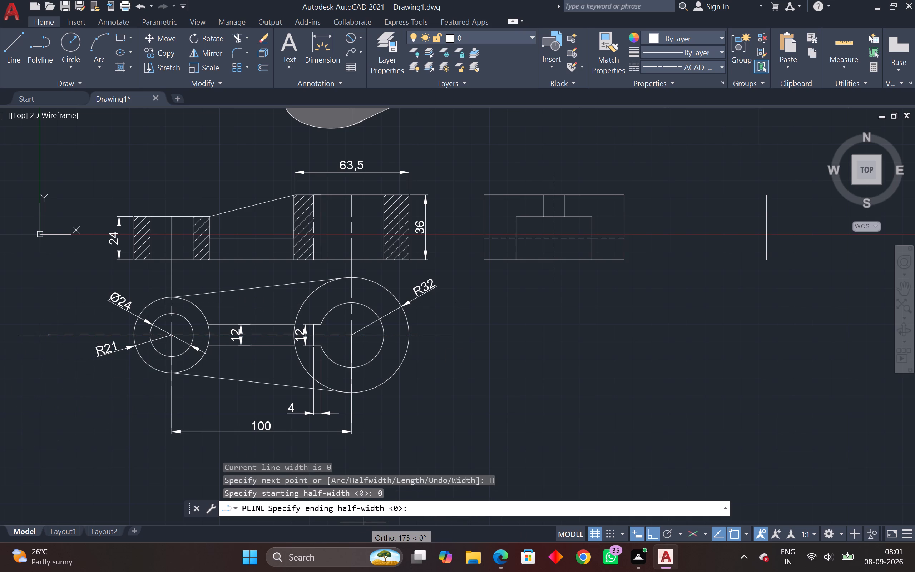
key(5)
key(Return)
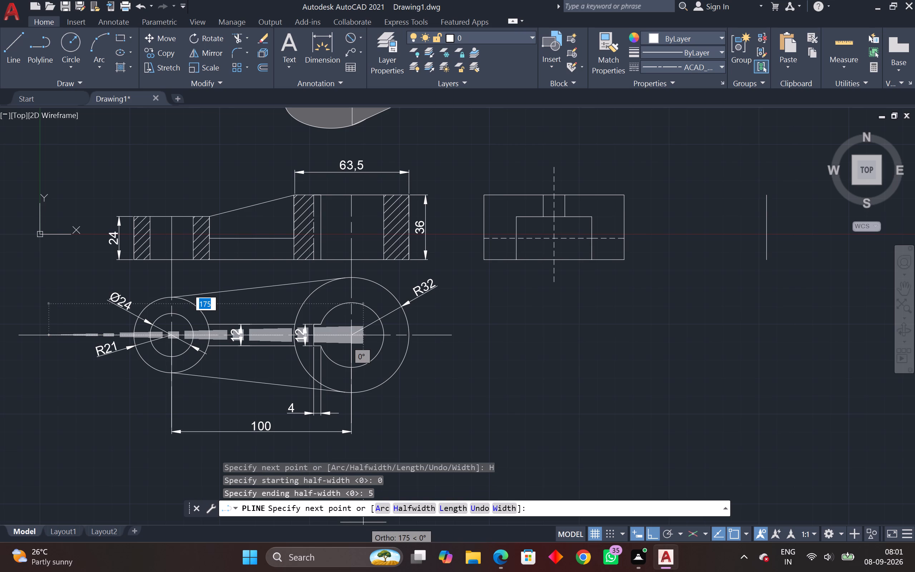
click(77, 372)
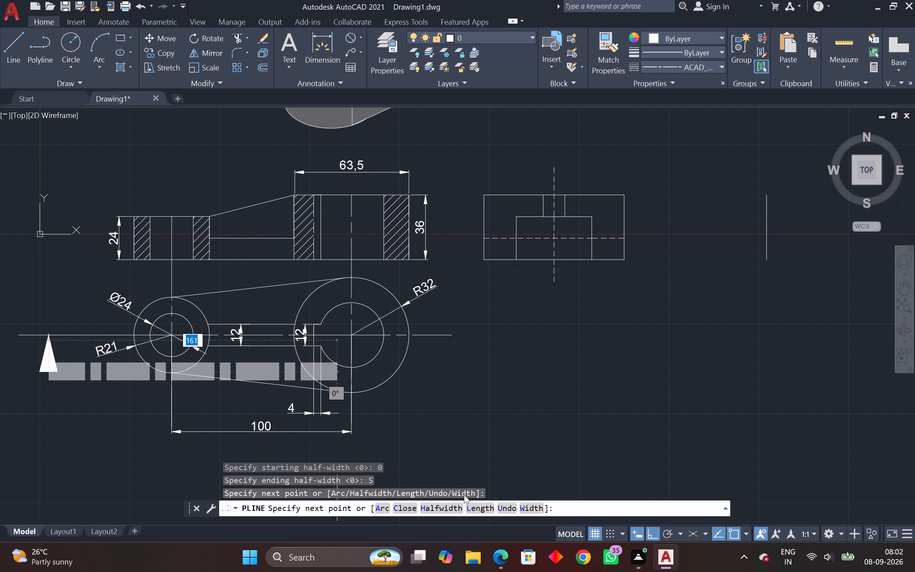
click(523, 506)
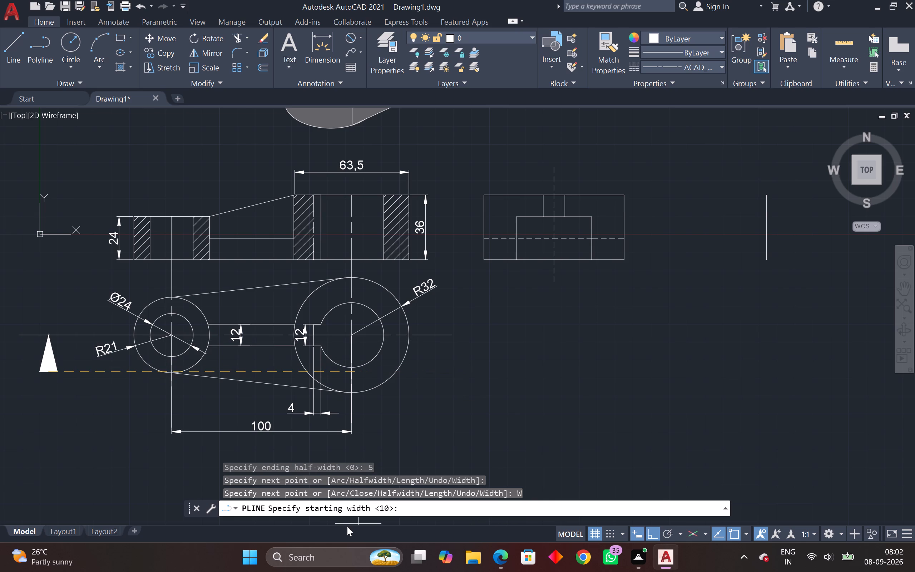
key(0)
key(Return)
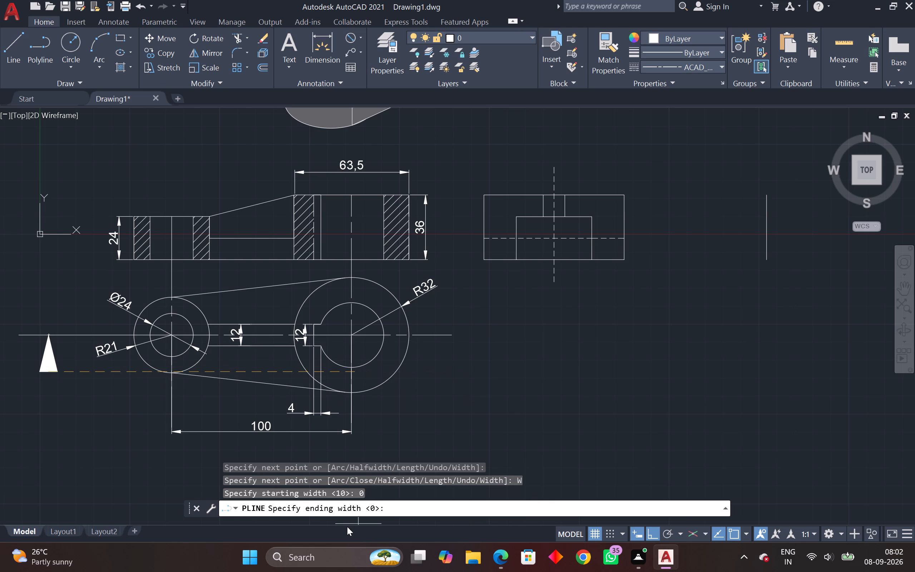
key(0)
key(Return)
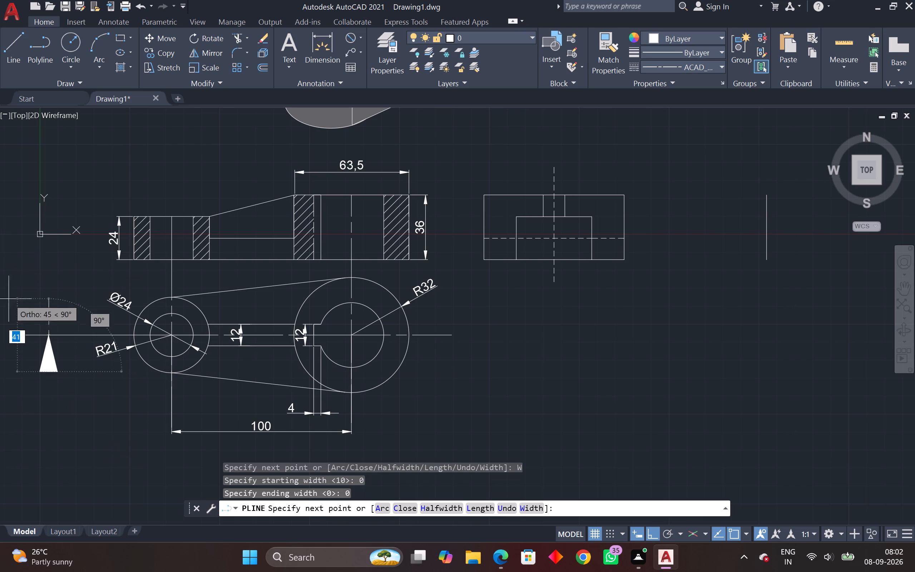
click(45, 391)
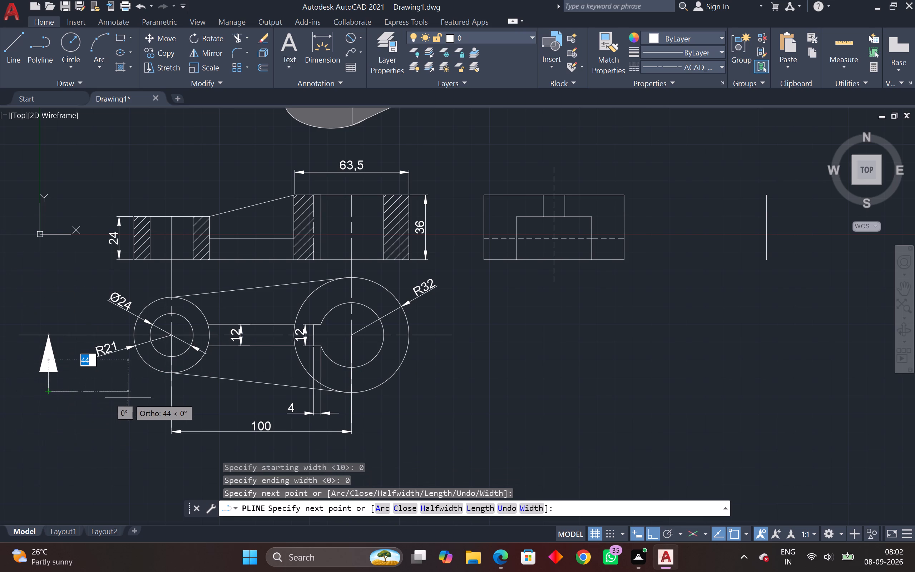
key(Escape)
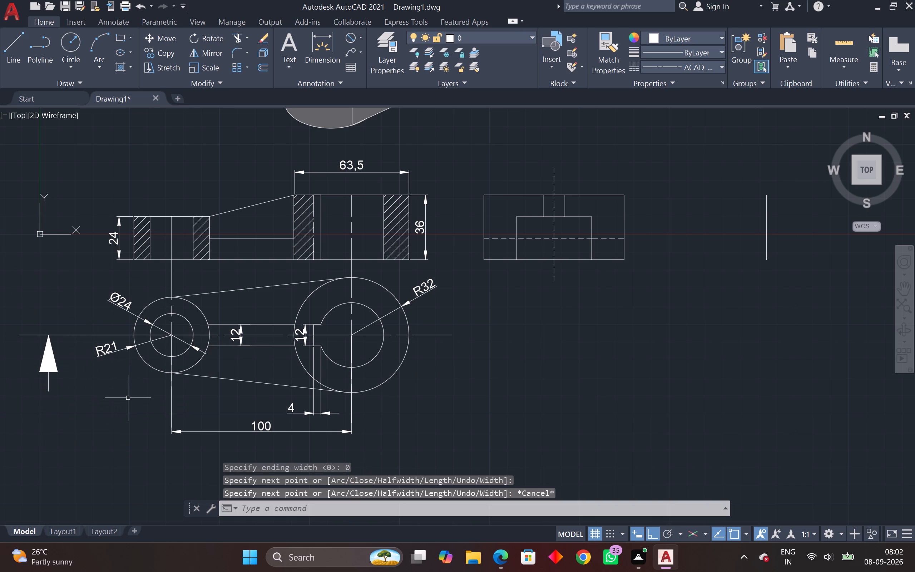
Copy the section arrow from its tip to the centre line's endpoint beyond the large boss.
click(75, 357)
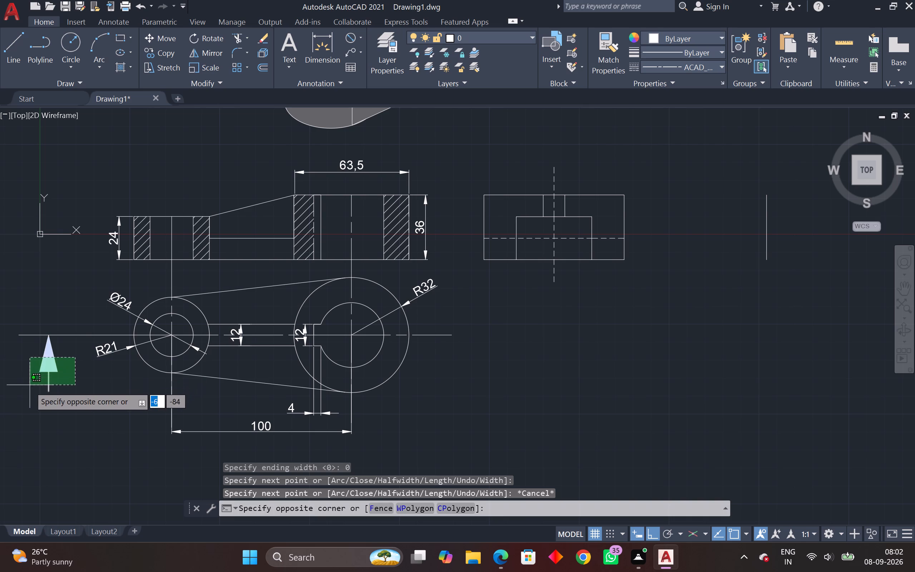
click(27, 390)
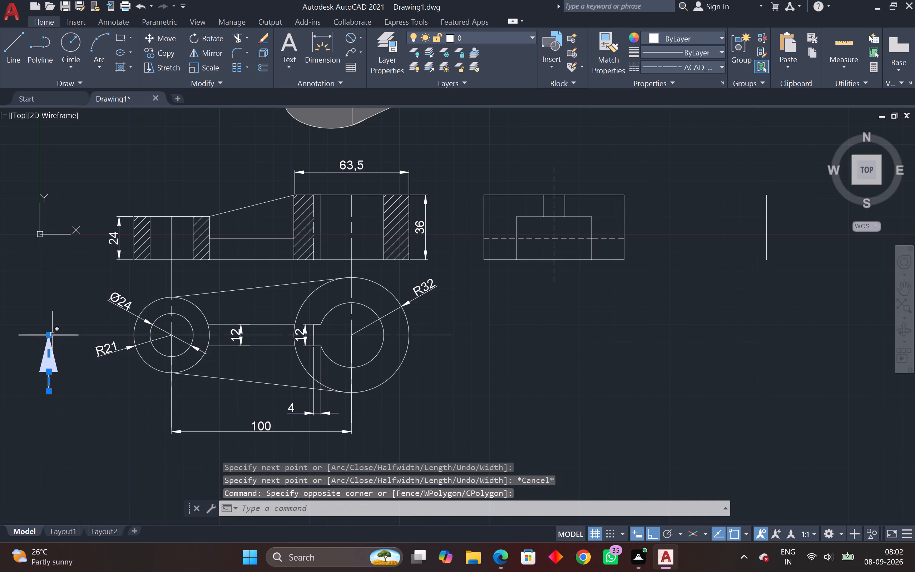
text(CO)
key(Return)
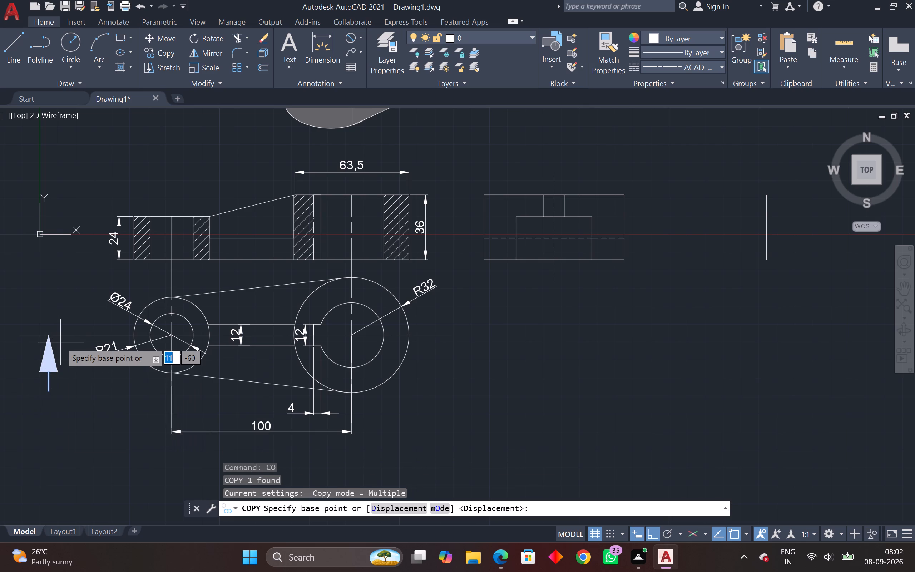
drag(45, 336, 54, 336)
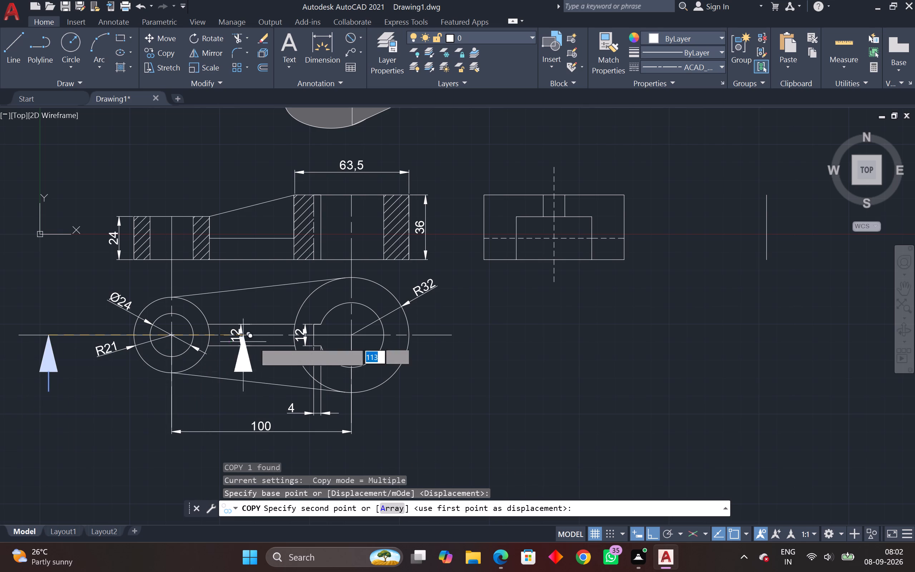
click(446, 336)
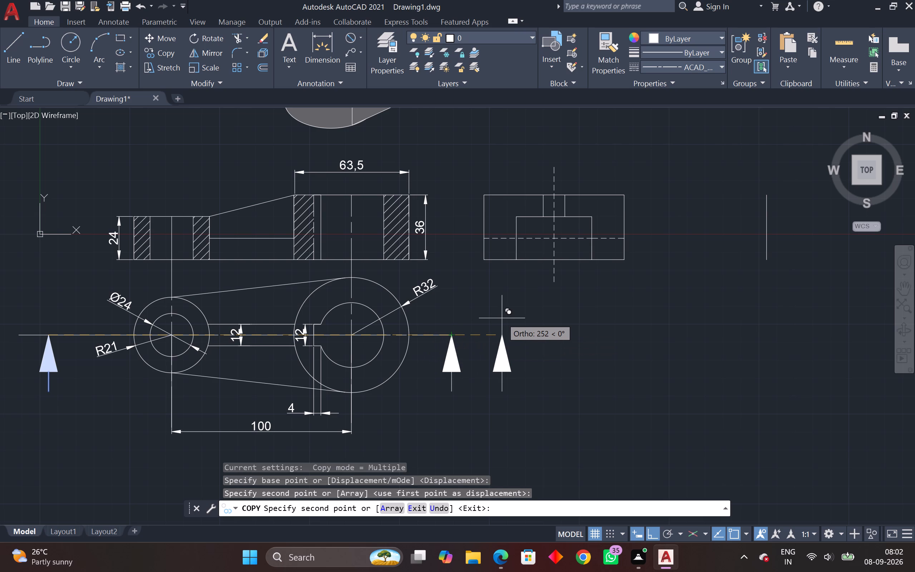
key(Escape)
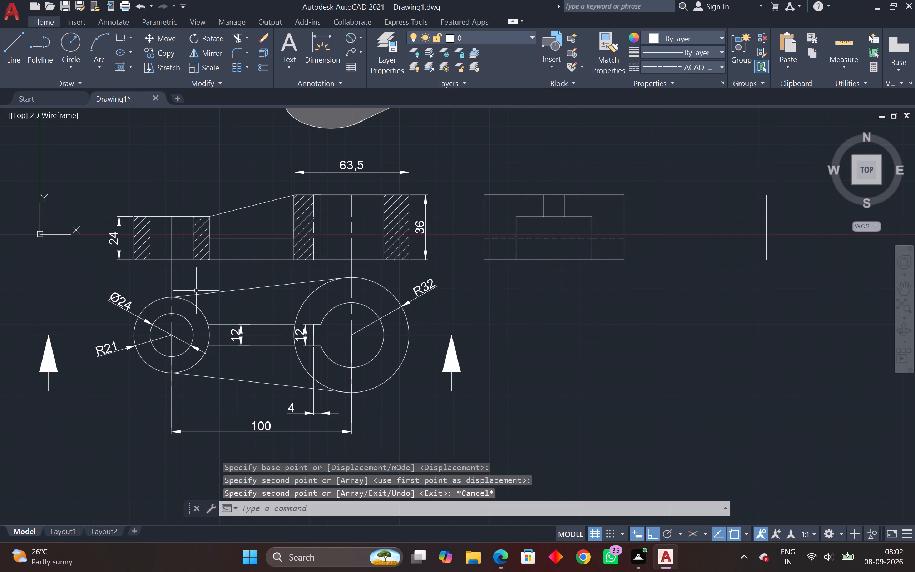
Add the multiline text label "S", height 3, at the tail of the section arrow beside the small boss.
scroll(196, 292, down, 1)
middle_drag(196, 301, 215, 295)
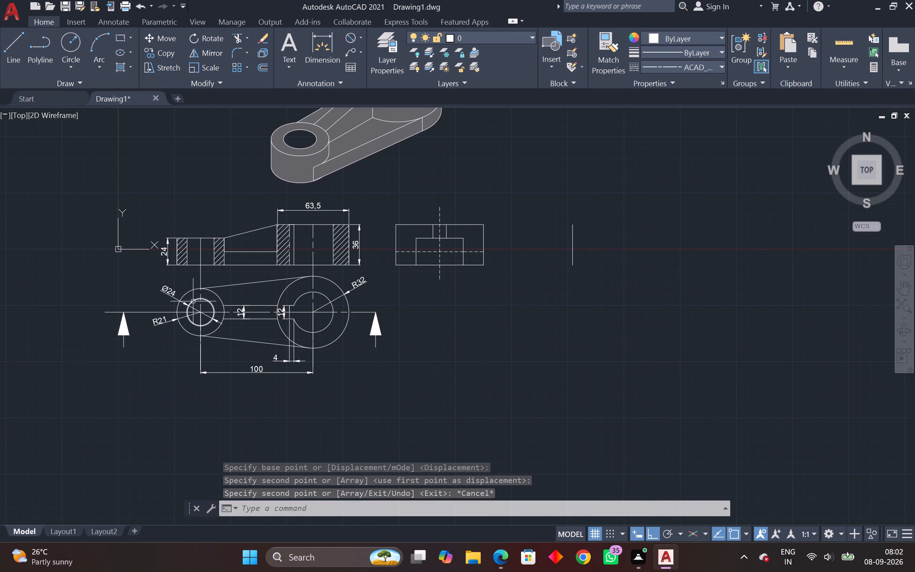
key(t)
key(Return)
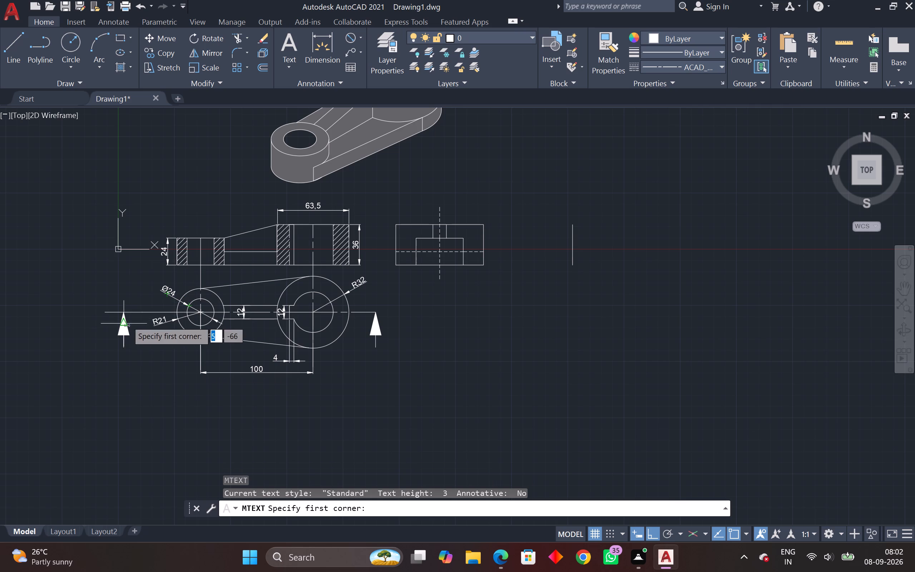
scroll(124, 345, up, 2)
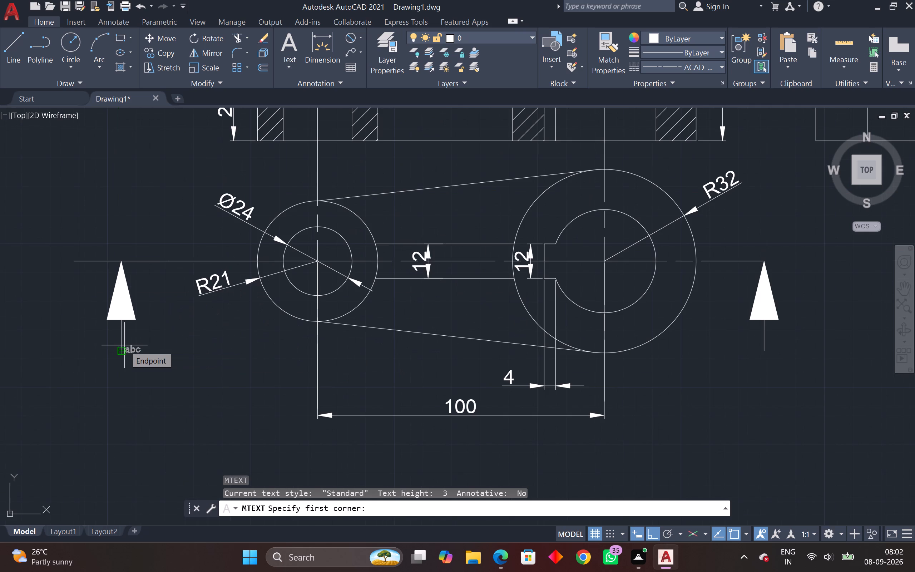
click(128, 356)
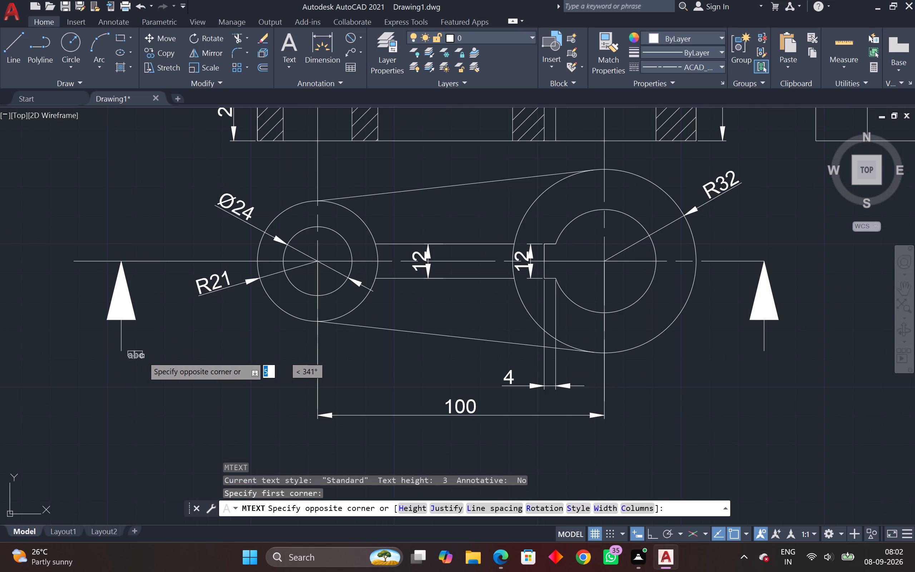
click(147, 363)
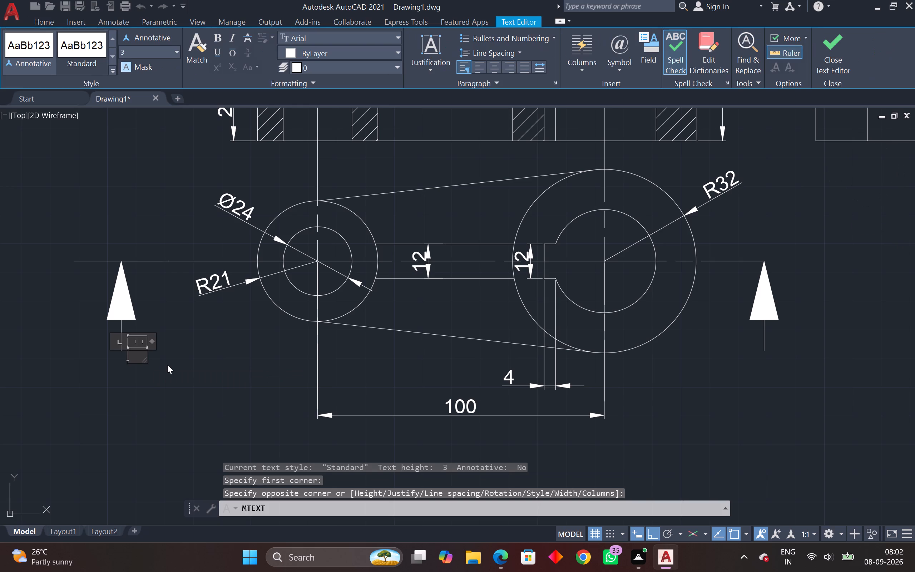
key(s)
key(Return)
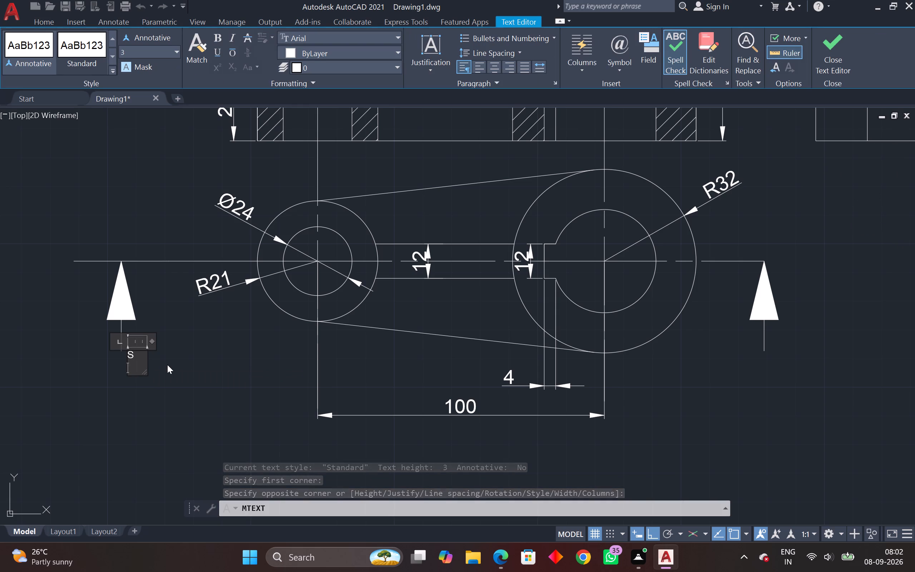
click(167, 365)
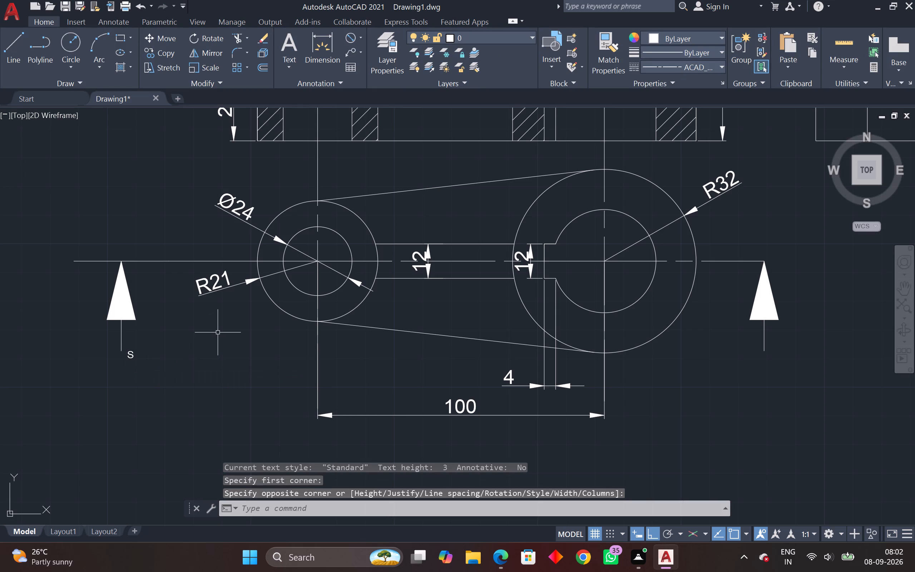
Add a matching multiline text label "S", height 3, below the tail of the section arrow beside the large boss.
middle_drag(422, 396, 172, 404)
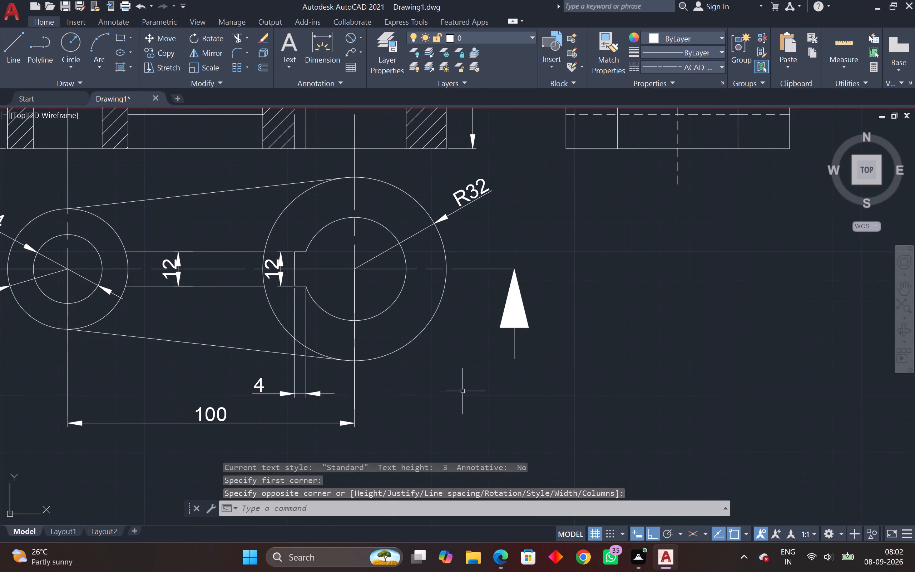
middle_drag(492, 388, 367, 386)
text(T)
key(space)
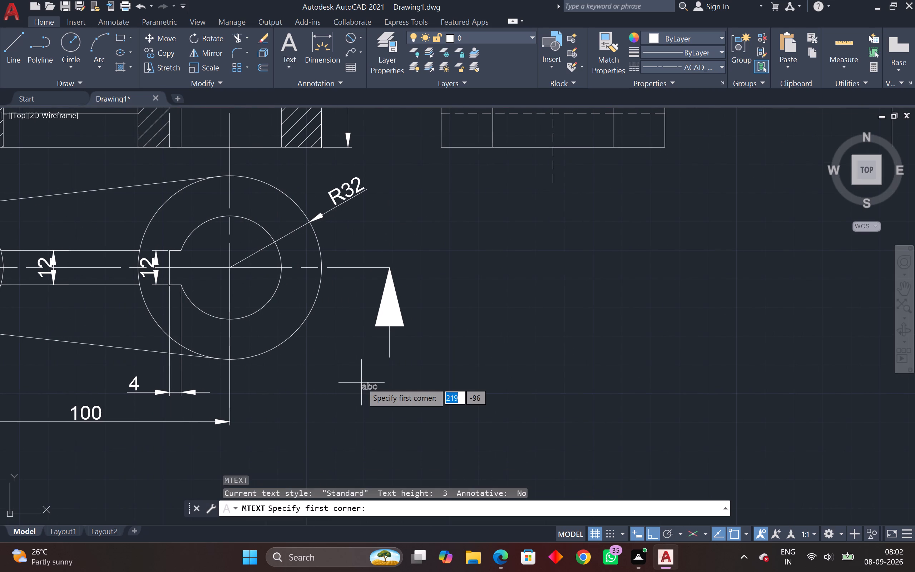
click(393, 367)
click(410, 381)
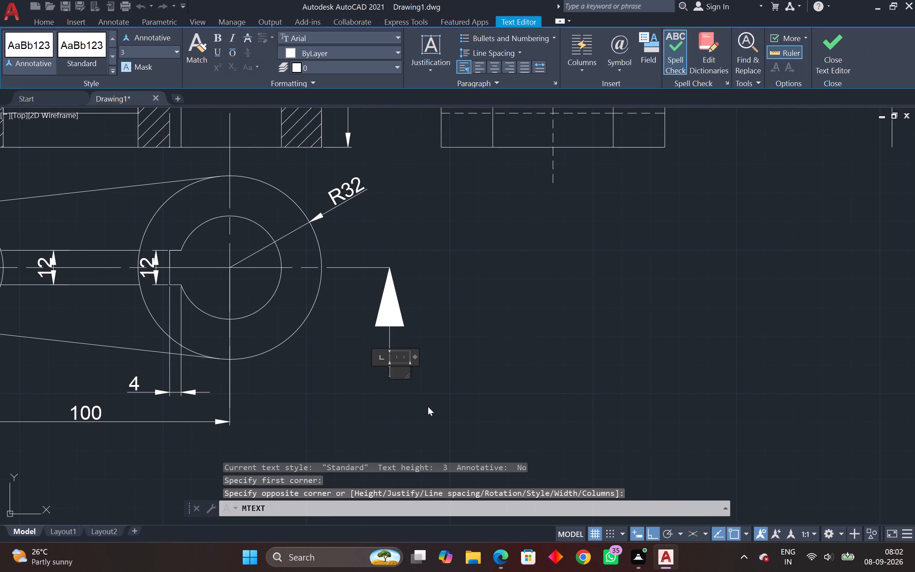
key(s)
click(451, 395)
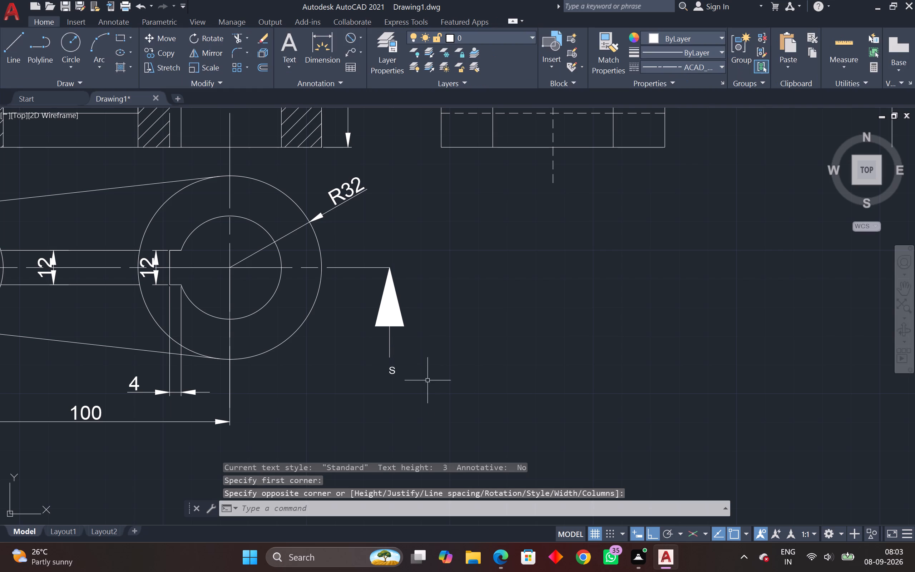
Delete the stray vertical line standing apart from the side view.
middle_drag(427, 380, 499, 345)
middle_drag(424, 366, 651, 297)
middle_drag(336, 457, 486, 431)
scroll(468, 409, down, 2)
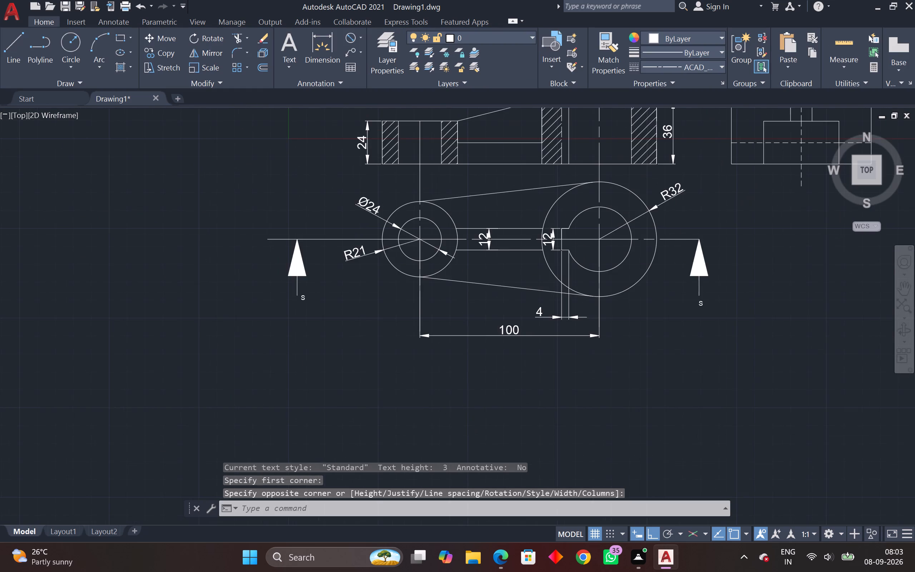
middle_drag(468, 409, 358, 426)
middle_drag(393, 398, 329, 452)
drag(645, 280, 647, 308)
click(618, 335)
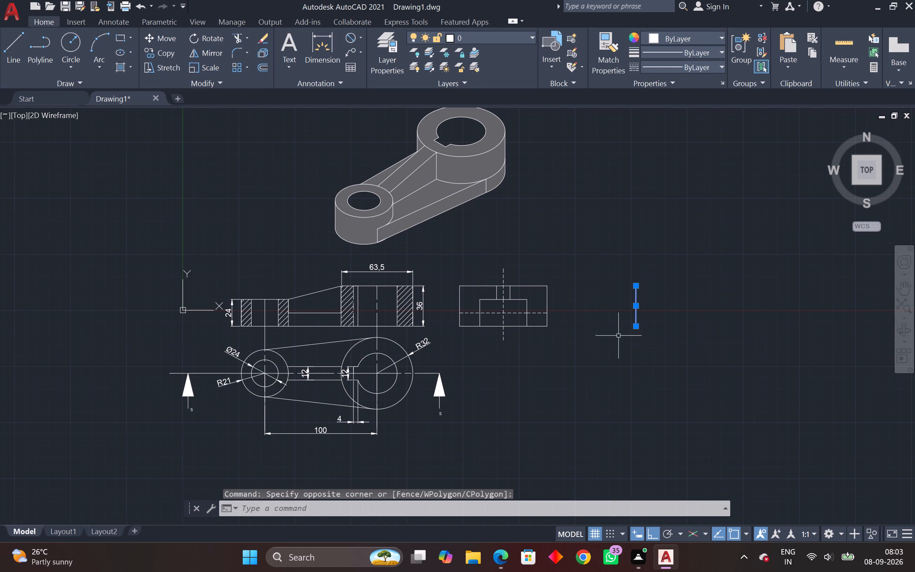
key(Delete)
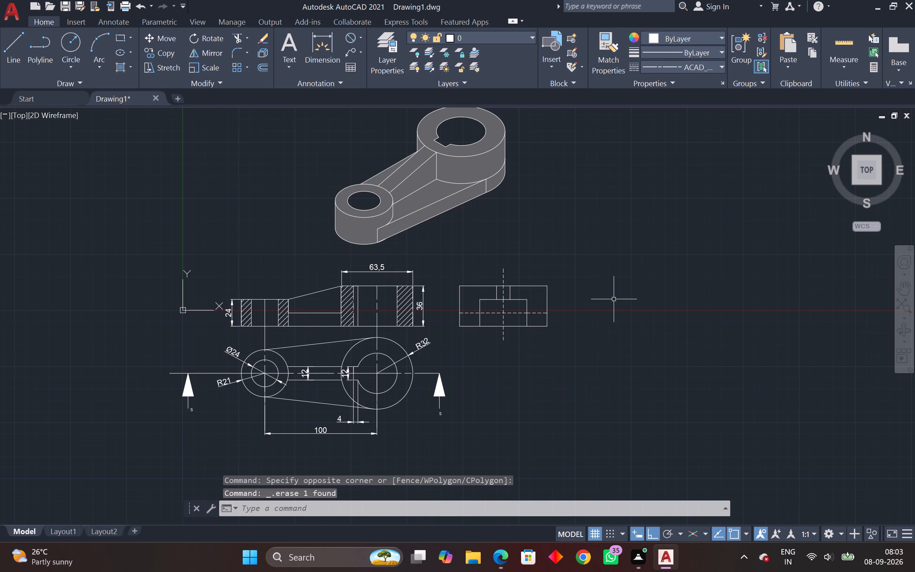
Save the finished lever drawing in the Documents folder under the file name "11838 PROJ SEP 8(1)".
middle_click(614, 299)
middle_click(614, 299)
scroll(548, 302, down, 1)
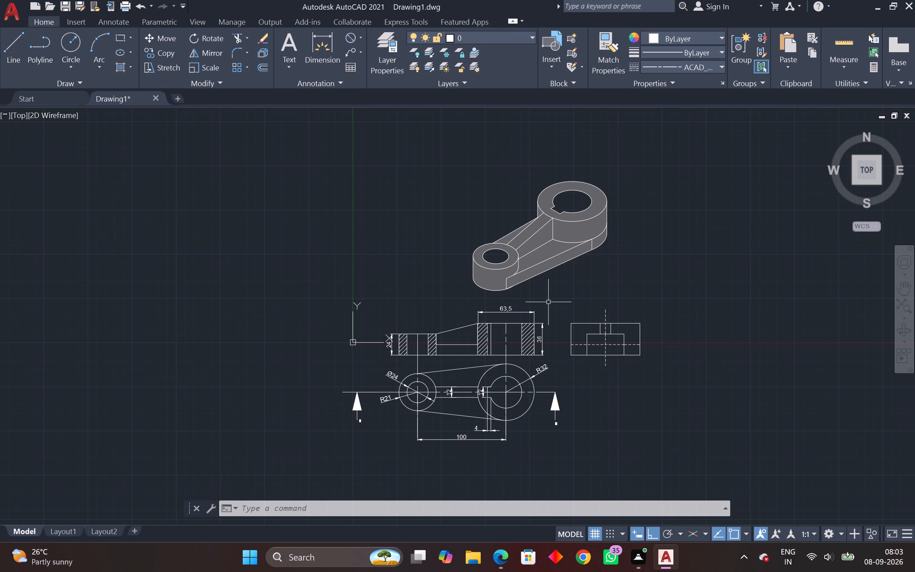
key(ctrl+s)
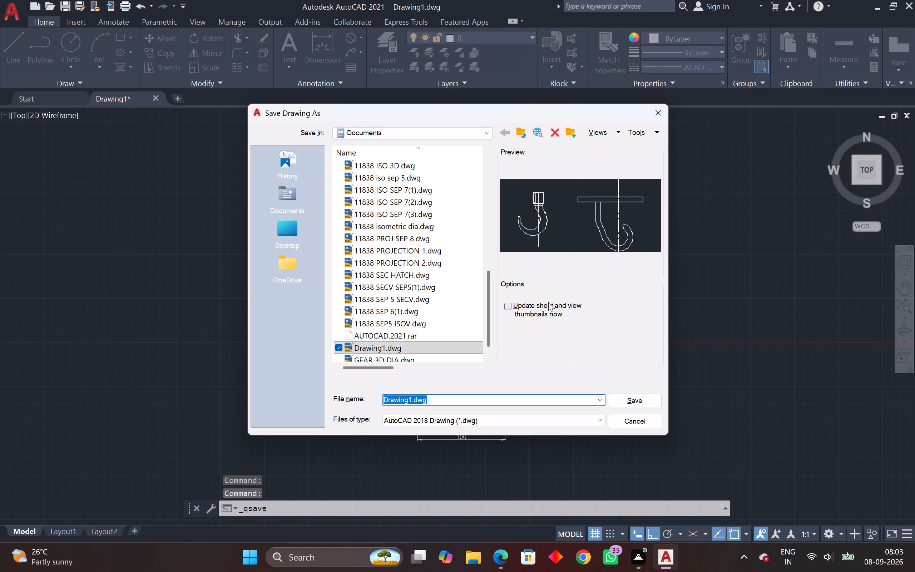
text(11838)
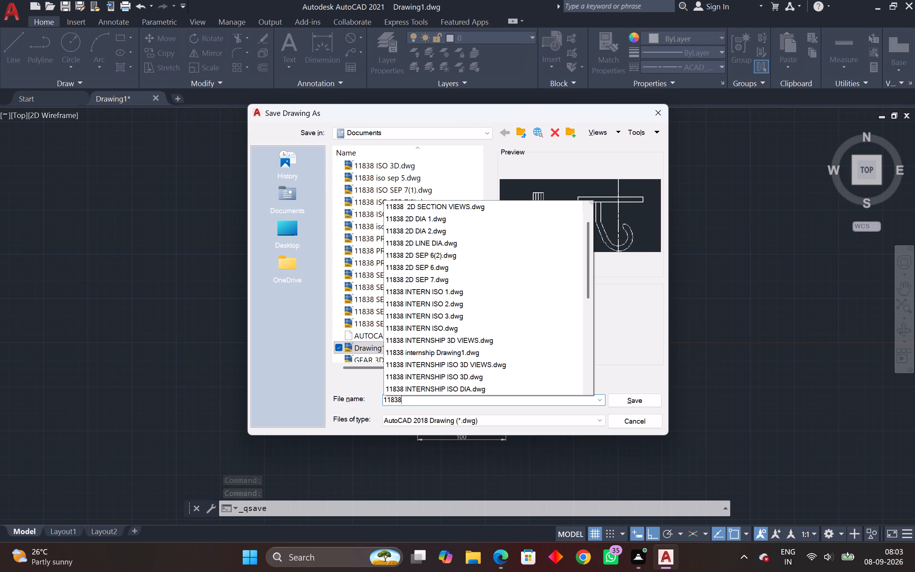
key(space)
text(PROJECTIO)
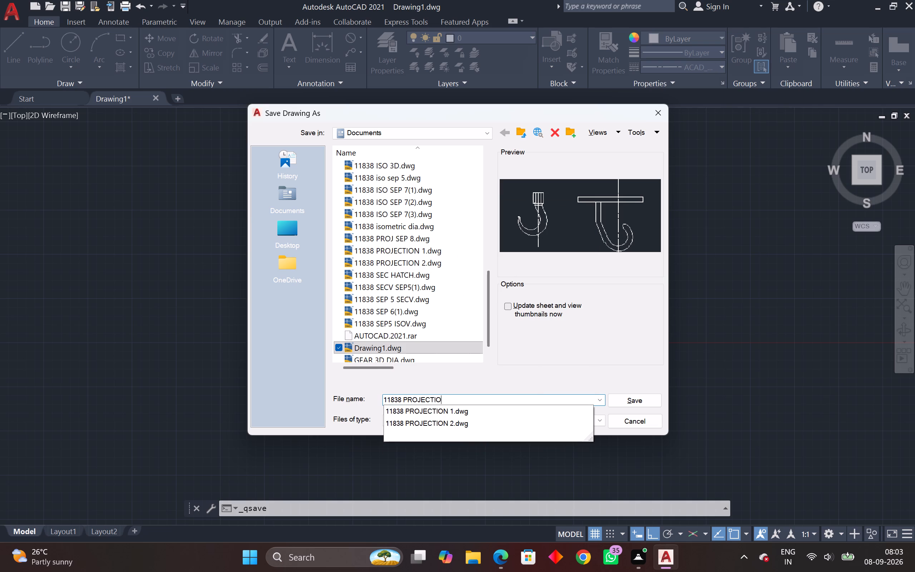
key(BackSpace)
key(BackSpace)
key(BackSpace)
key(BackSpace)
key(BackSpace)
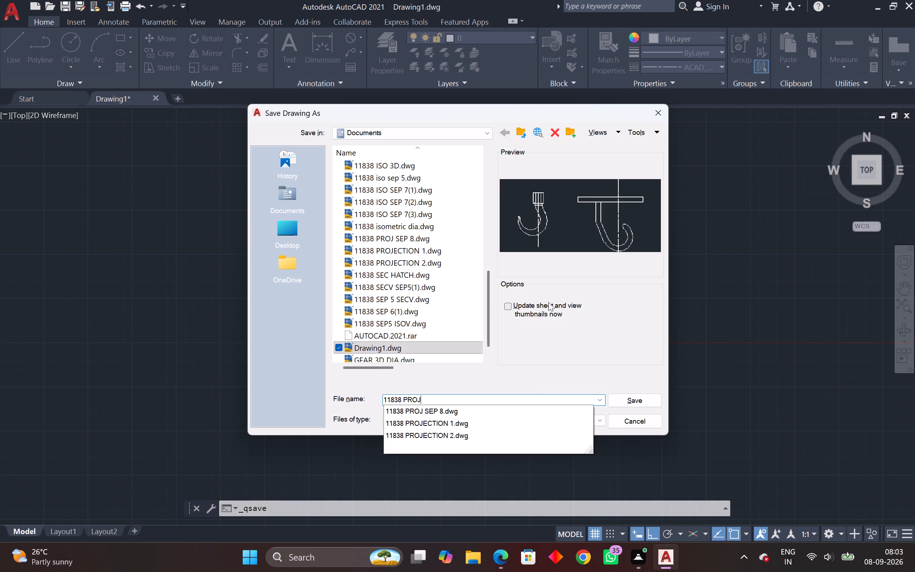
key(space)
text(SEP)
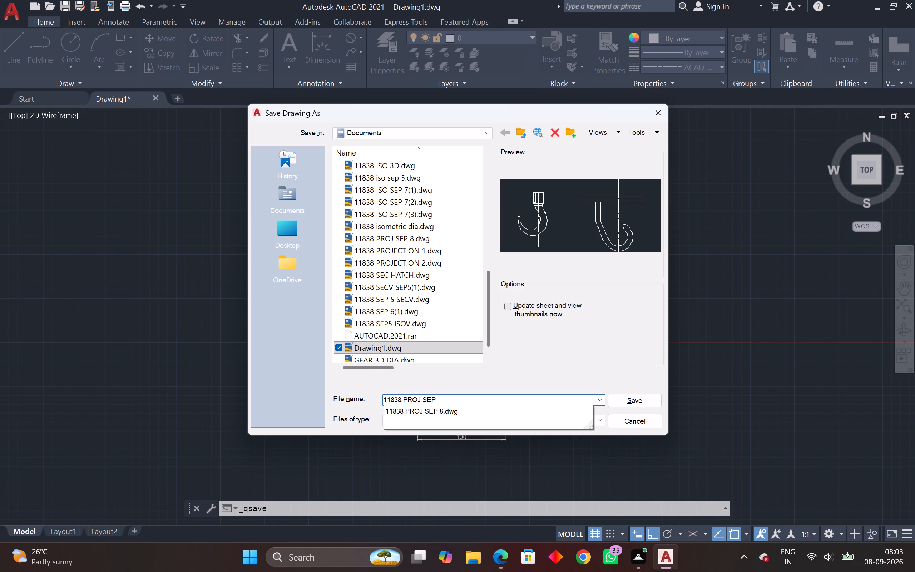
key(space)
key(8)
key(shift+parenleft)
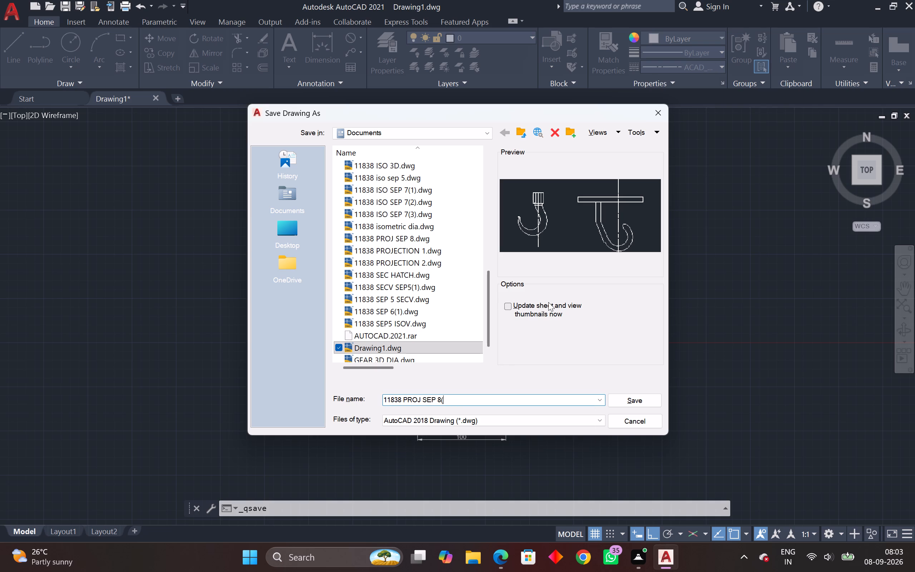
key(1)
key(shift+parenright)
key(Return)
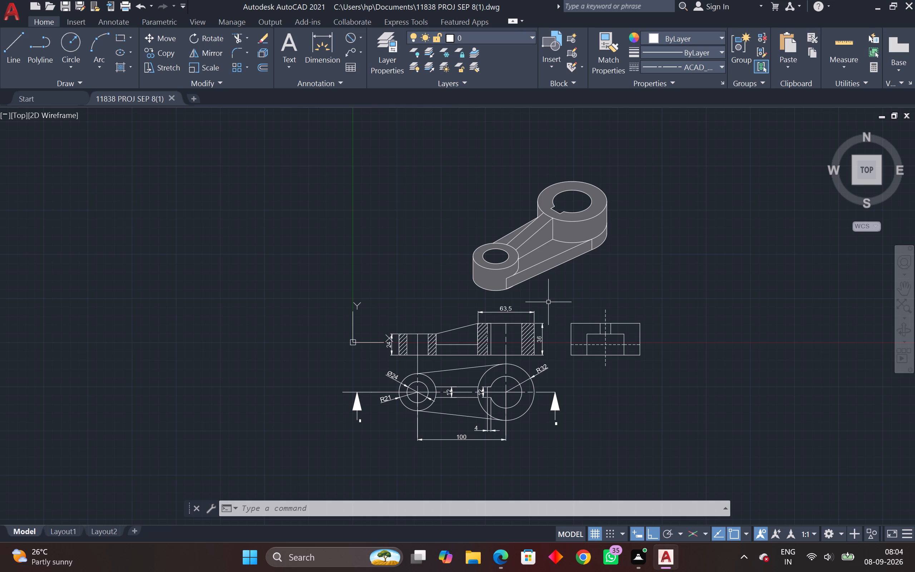
Set the drawing's default lineweight to 0.00 mm in the lineweight settings and apply it.
key(l)
key(w)
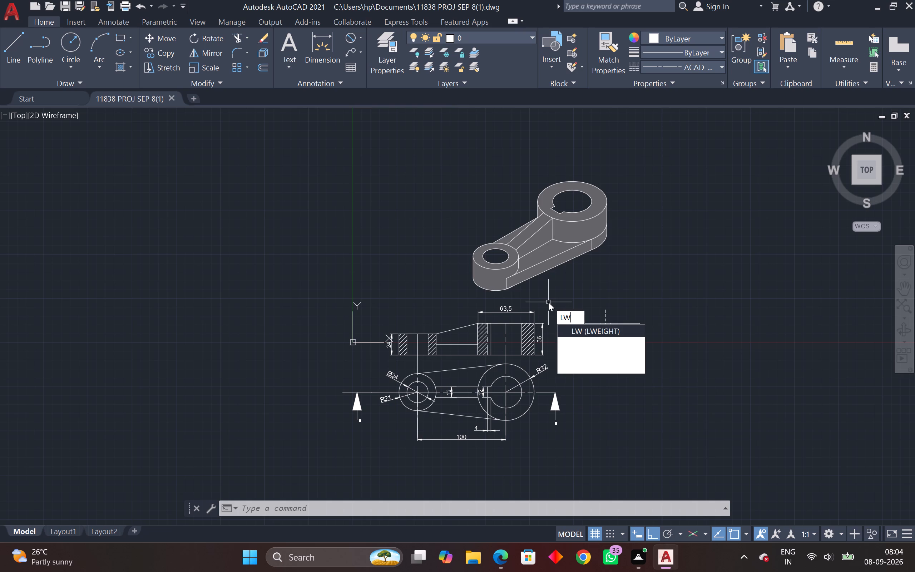
key(Return)
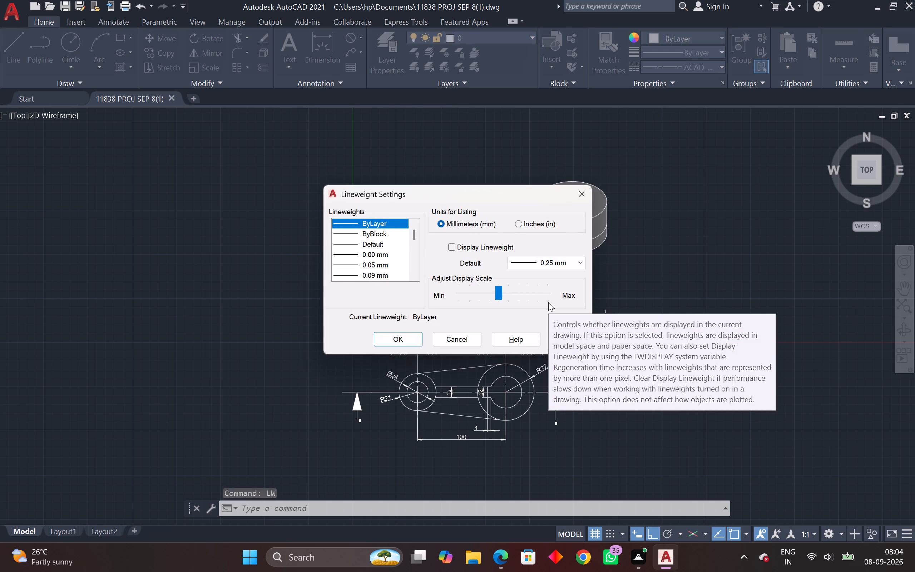
click(554, 260)
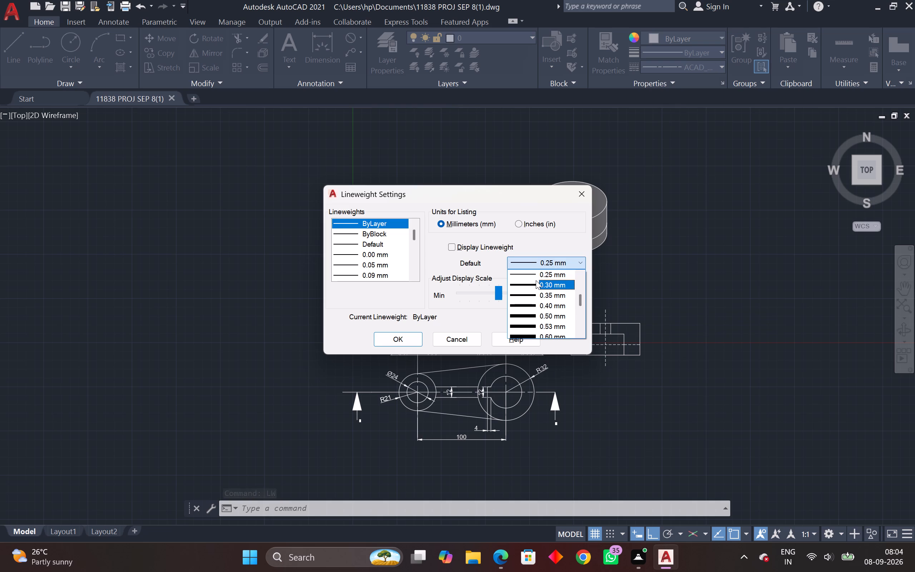
scroll(536, 280, up, 6)
middle_click(536, 280)
scroll(536, 280, up, 3)
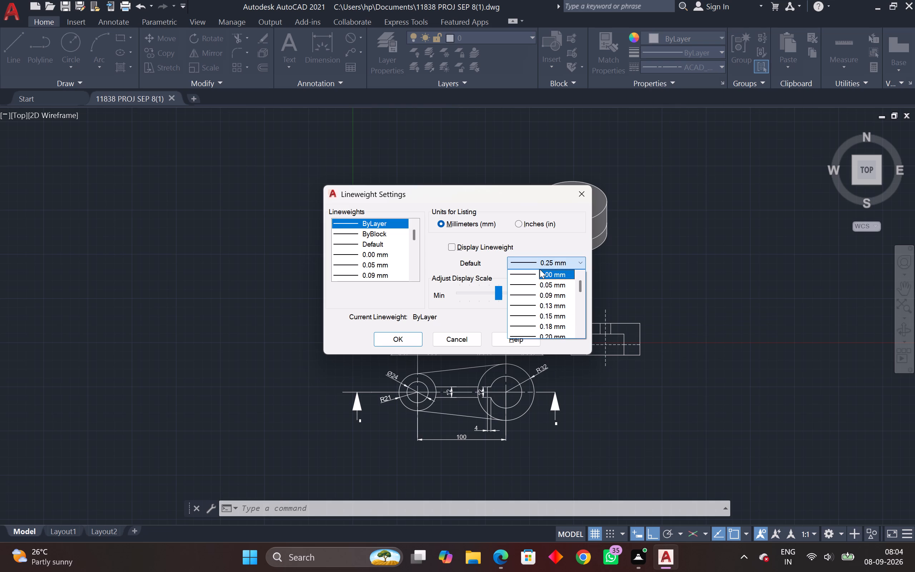
click(540, 269)
click(536, 268)
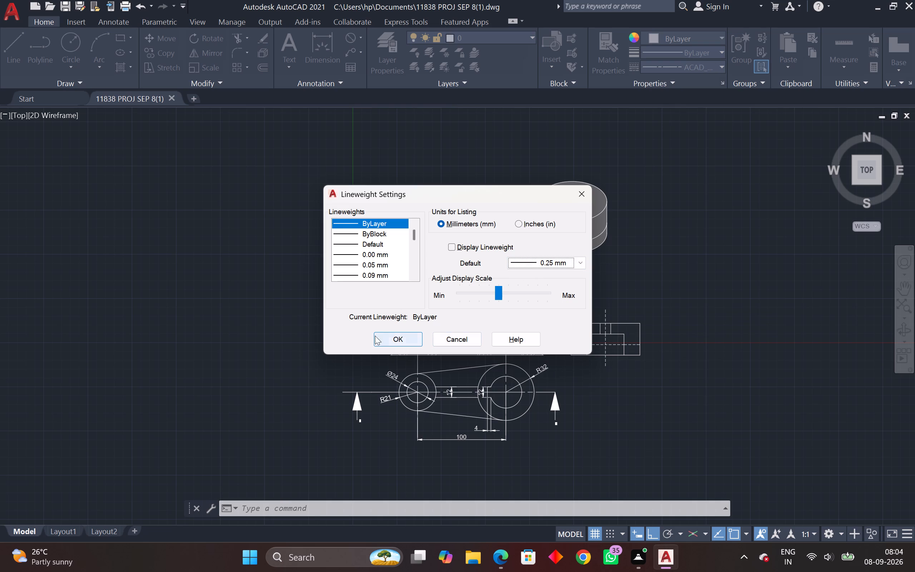
click(543, 269)
scroll(543, 279, up, 2)
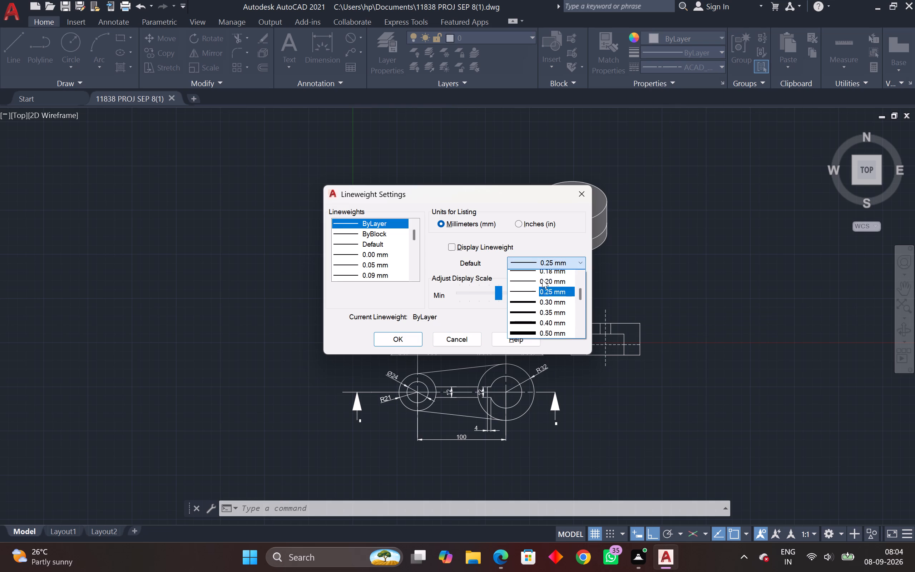
scroll(542, 281, up, 3)
click(542, 275)
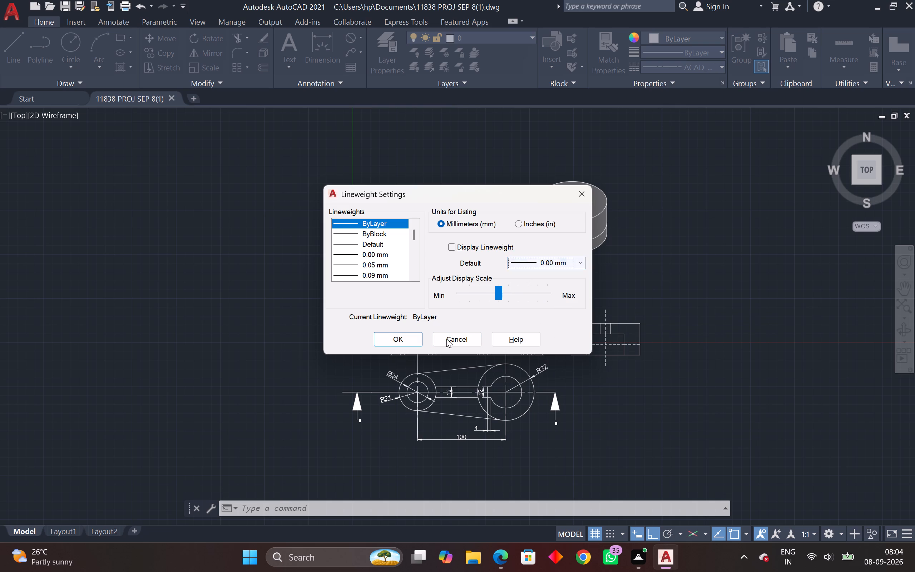
click(382, 333)
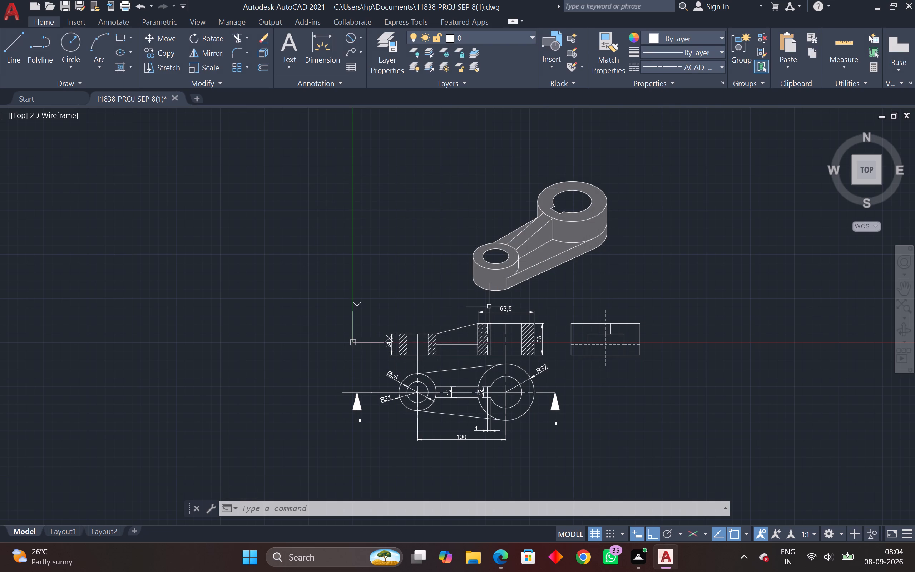
Start entering a command that begins with P.
key(p)
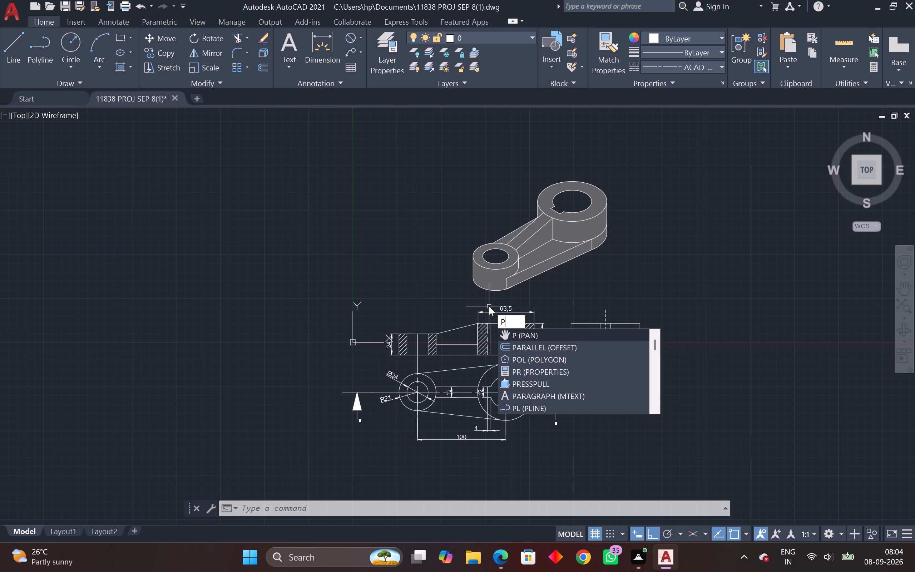
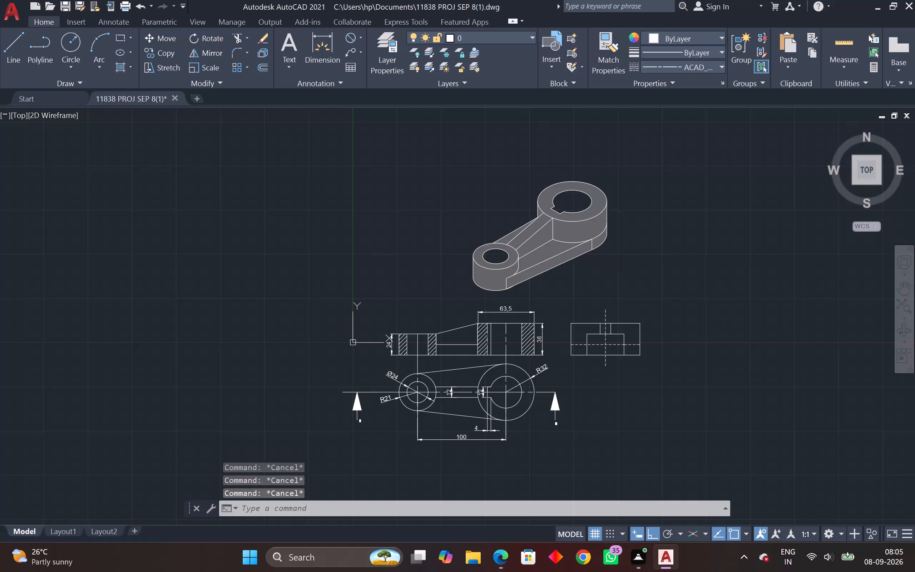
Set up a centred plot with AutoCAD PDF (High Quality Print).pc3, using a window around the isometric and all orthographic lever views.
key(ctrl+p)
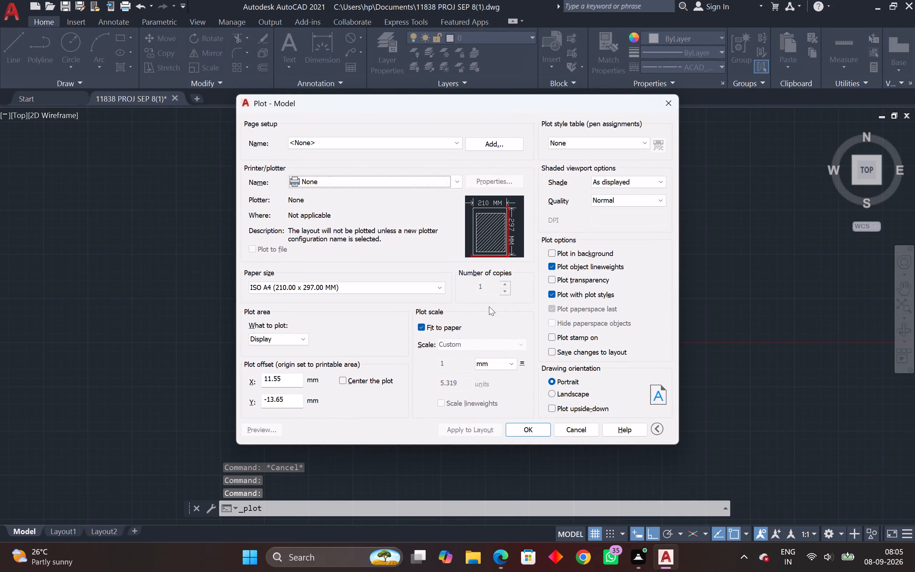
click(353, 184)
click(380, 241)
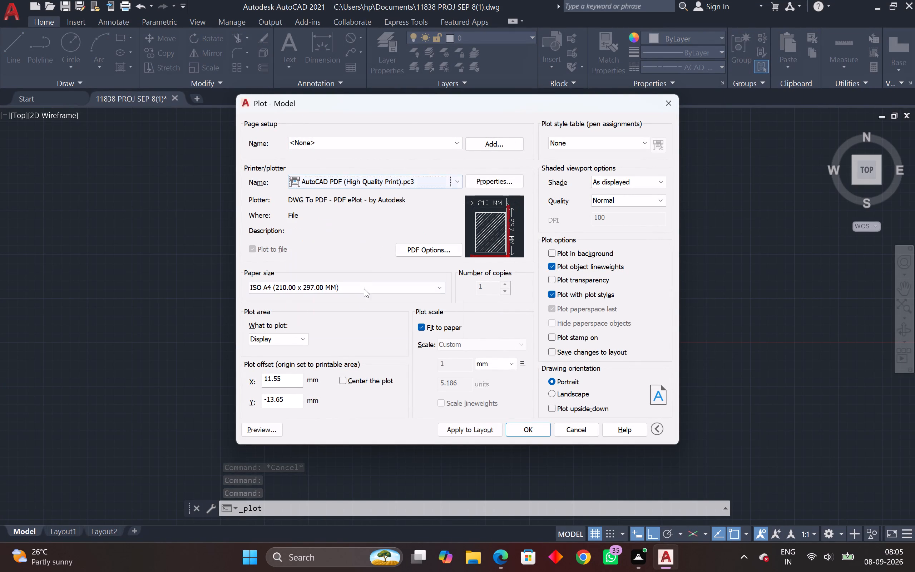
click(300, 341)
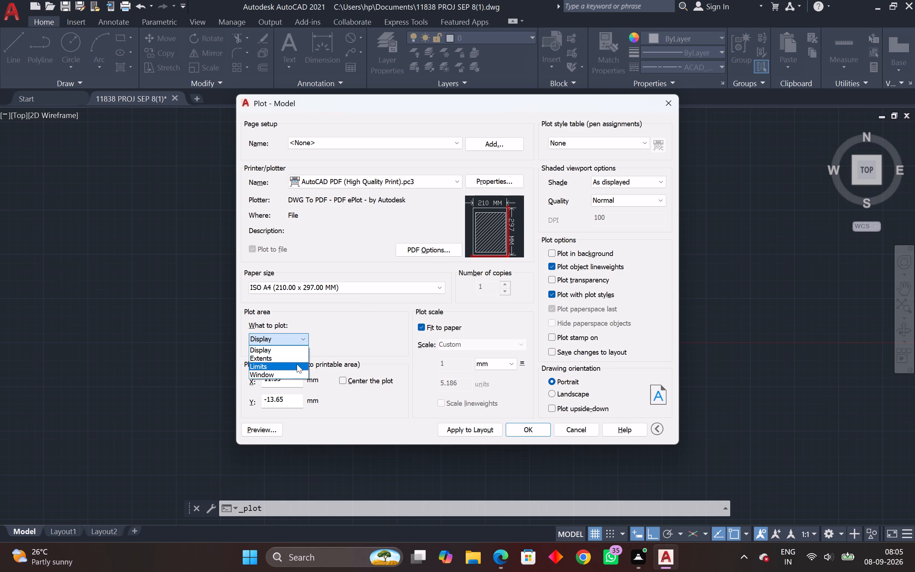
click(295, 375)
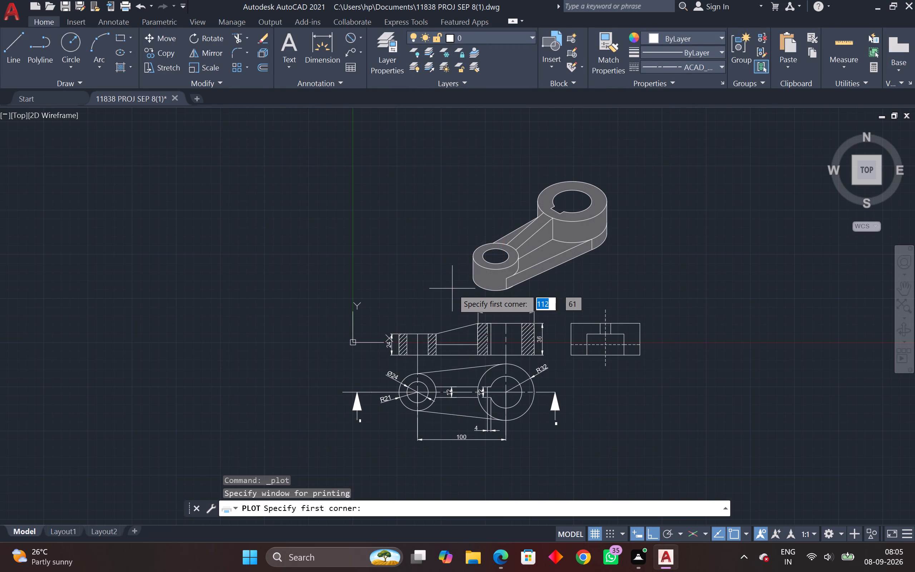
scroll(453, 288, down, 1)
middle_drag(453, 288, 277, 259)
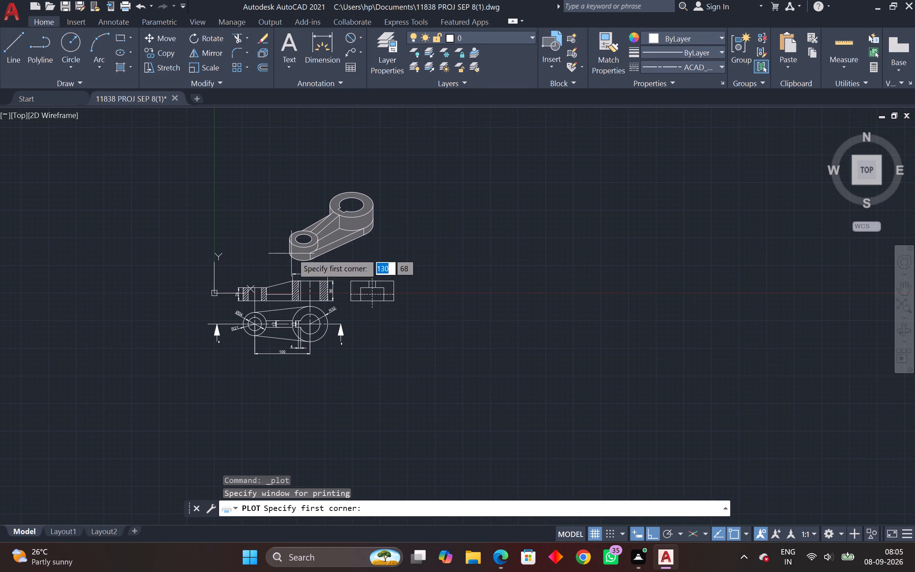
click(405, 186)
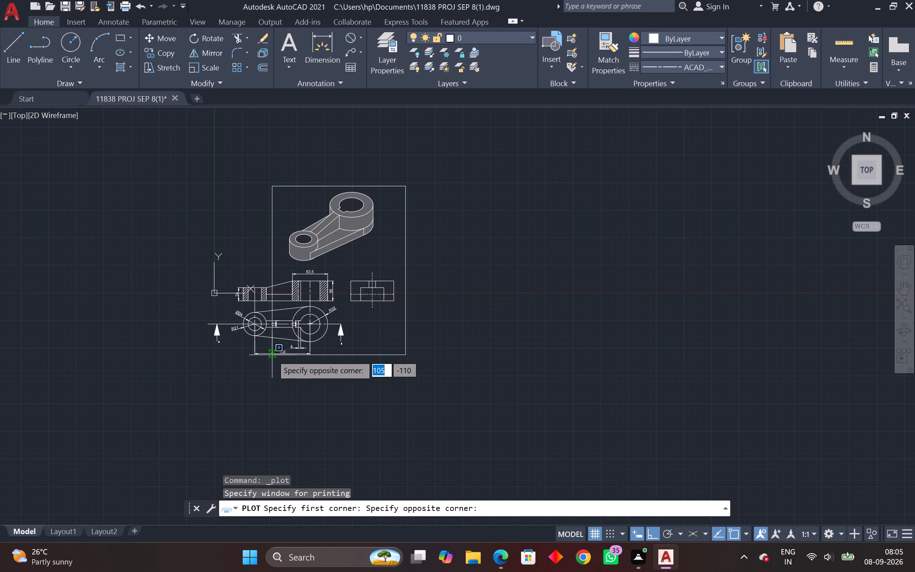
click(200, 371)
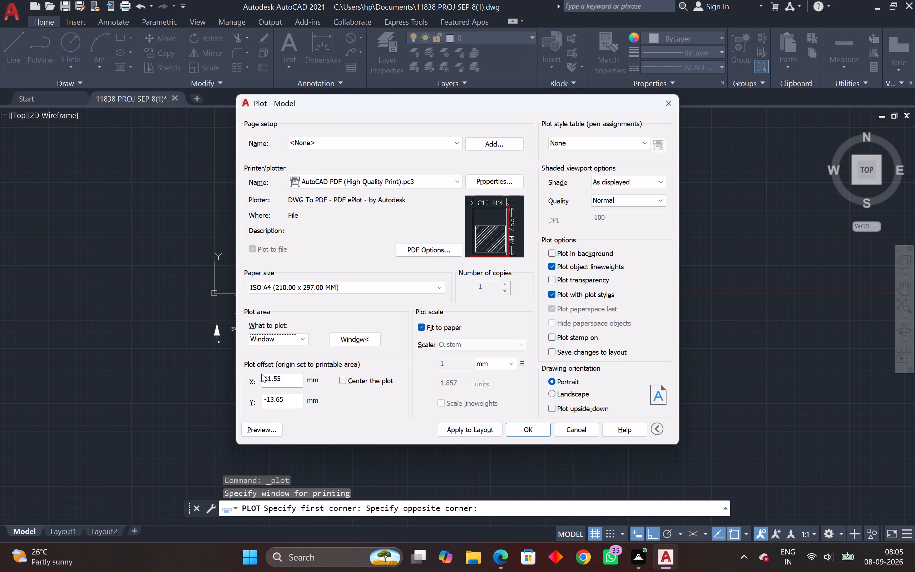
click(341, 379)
Preview the plot and examine the lever views, dimensions and page placement, and close the plot setup without plotting.
click(263, 433)
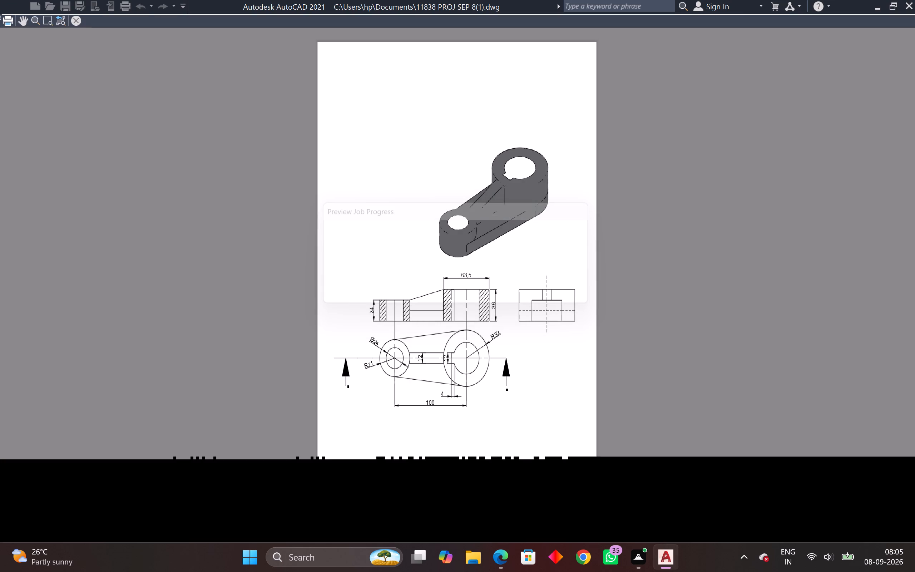
scroll(459, 258, down, 1)
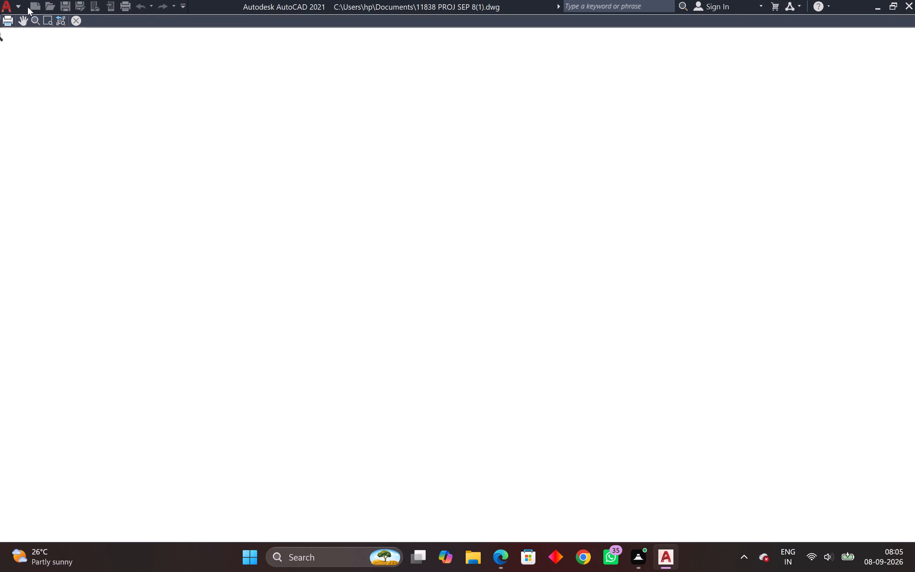
click(77, 21)
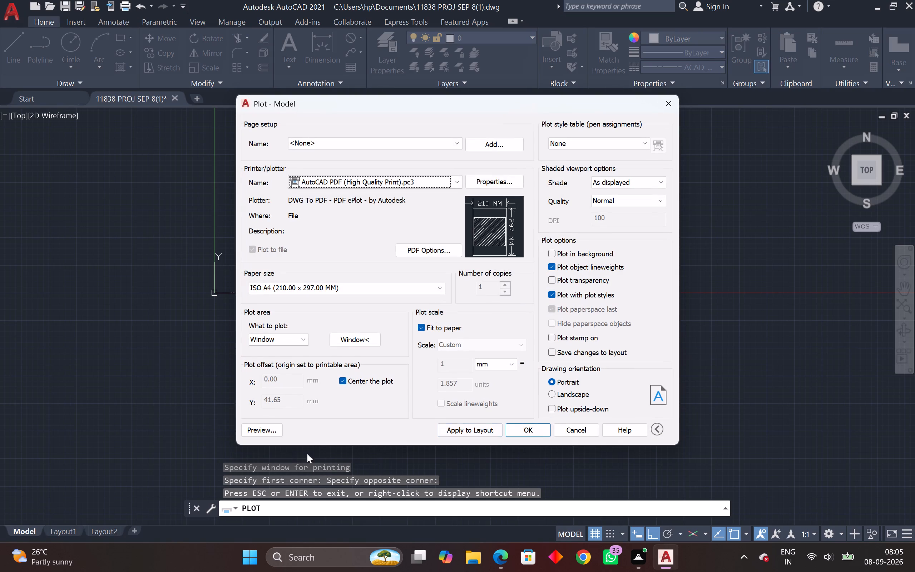
click(269, 429)
scroll(479, 276, up, 1)
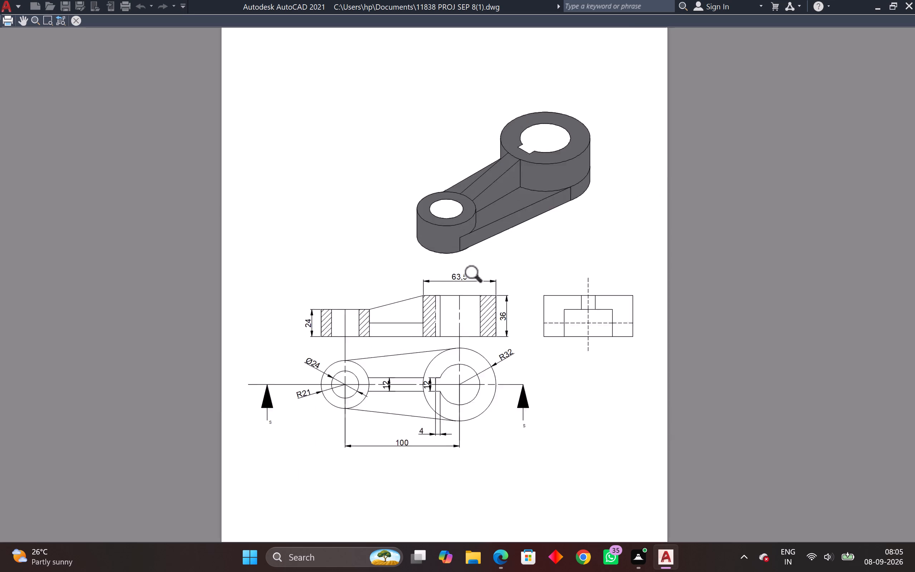
scroll(479, 276, up, 3)
scroll(479, 276, down, 2)
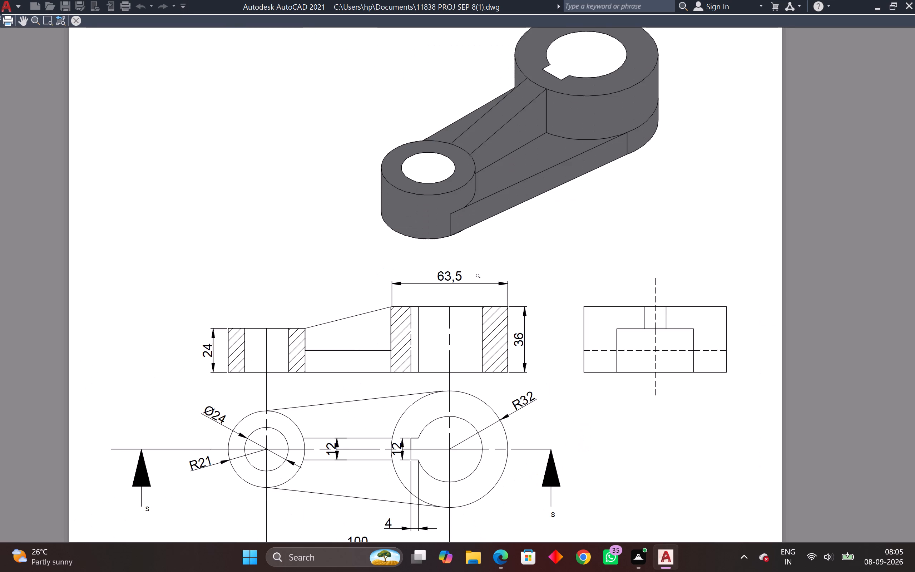
scroll(481, 268, up, 2)
scroll(481, 268, down, 3)
scroll(481, 268, up, 2)
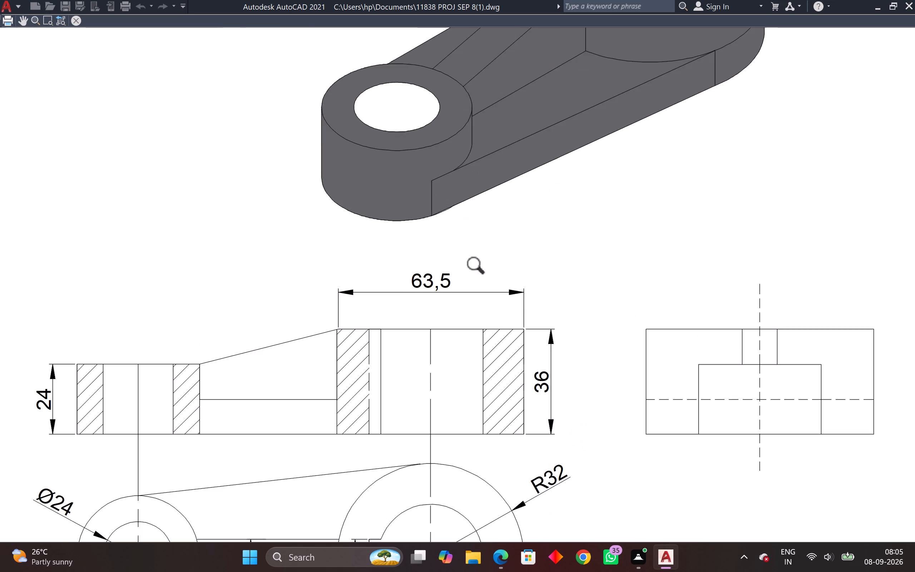
scroll(481, 268, down, 2)
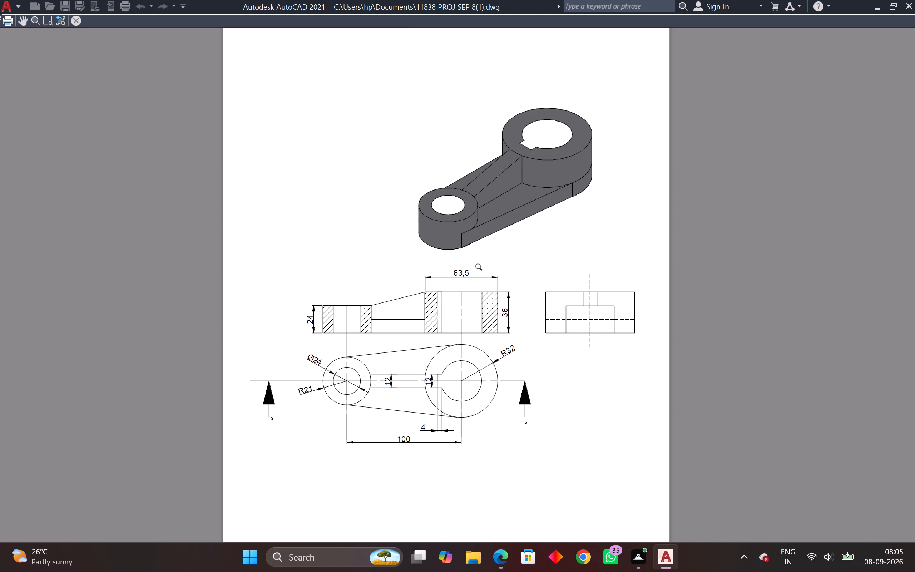
scroll(481, 268, down, 1)
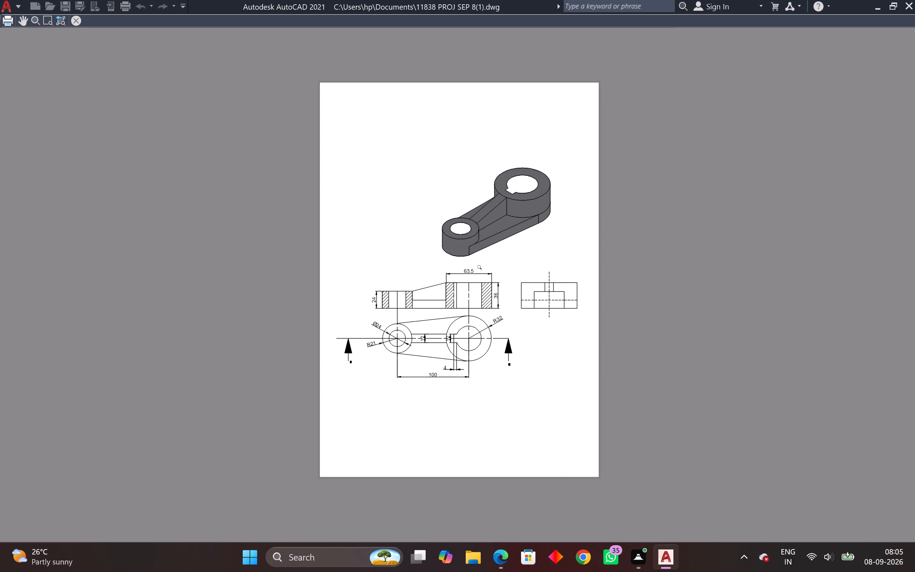
scroll(481, 268, up, 2)
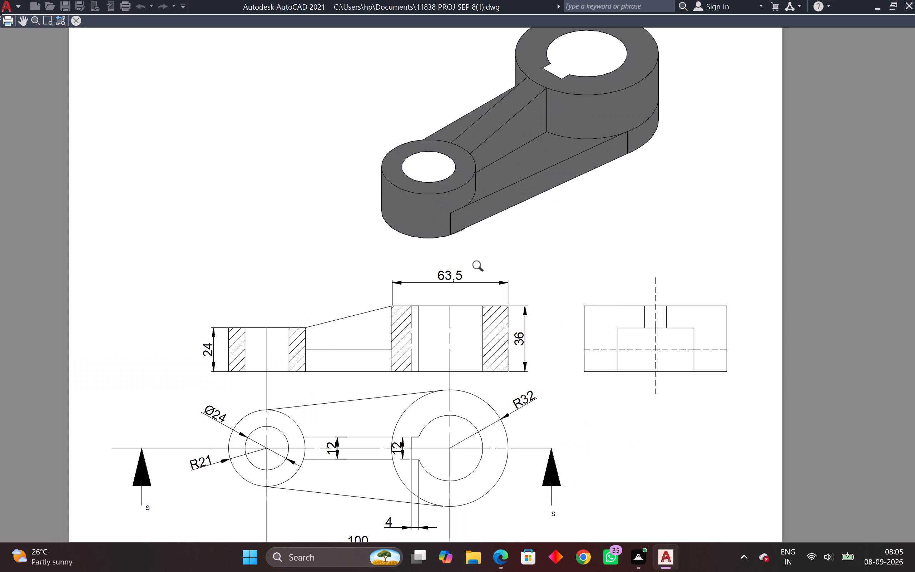
scroll(481, 268, down, 2)
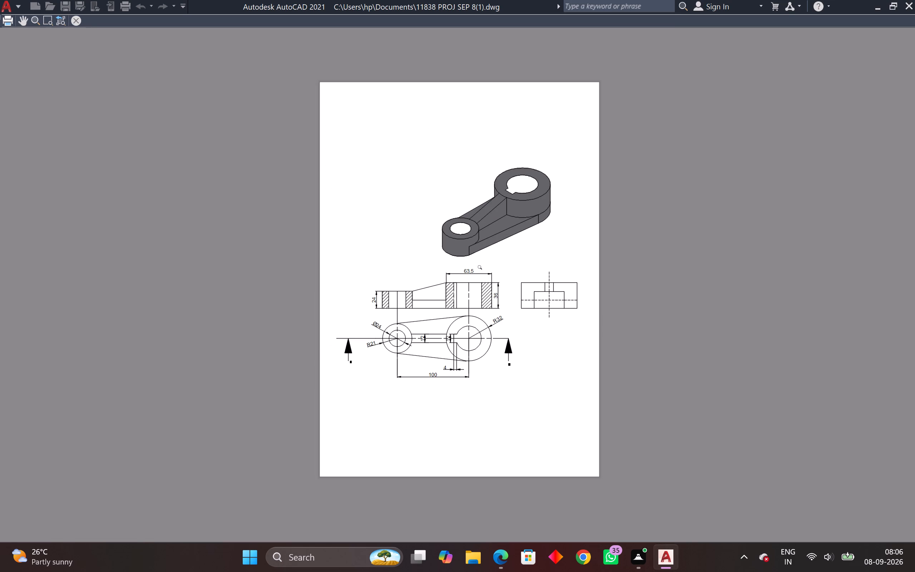
scroll(481, 268, up, 1)
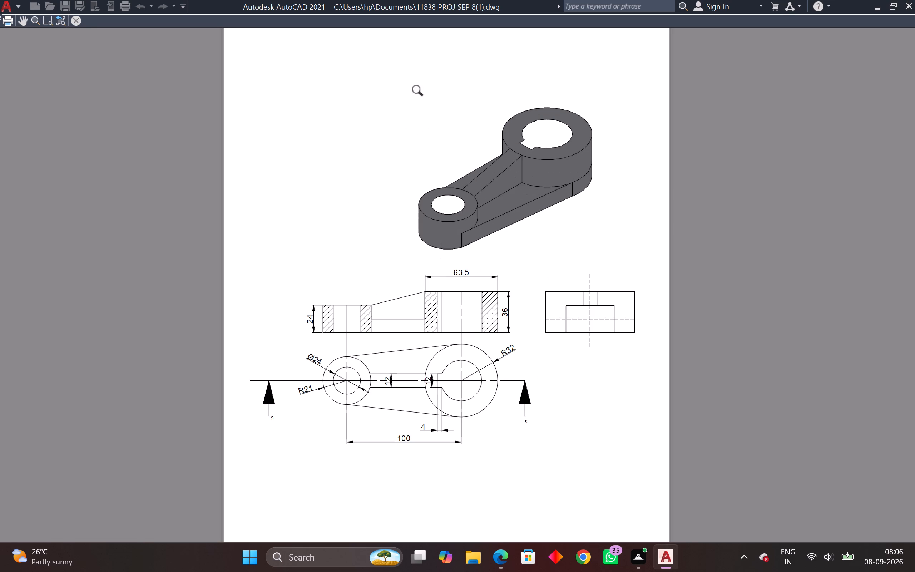
click(78, 19)
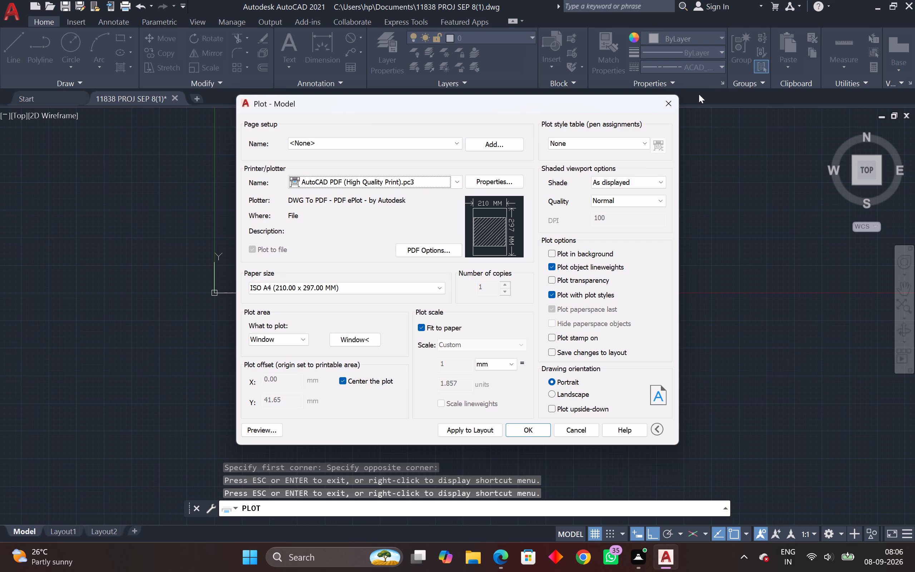
click(662, 111)
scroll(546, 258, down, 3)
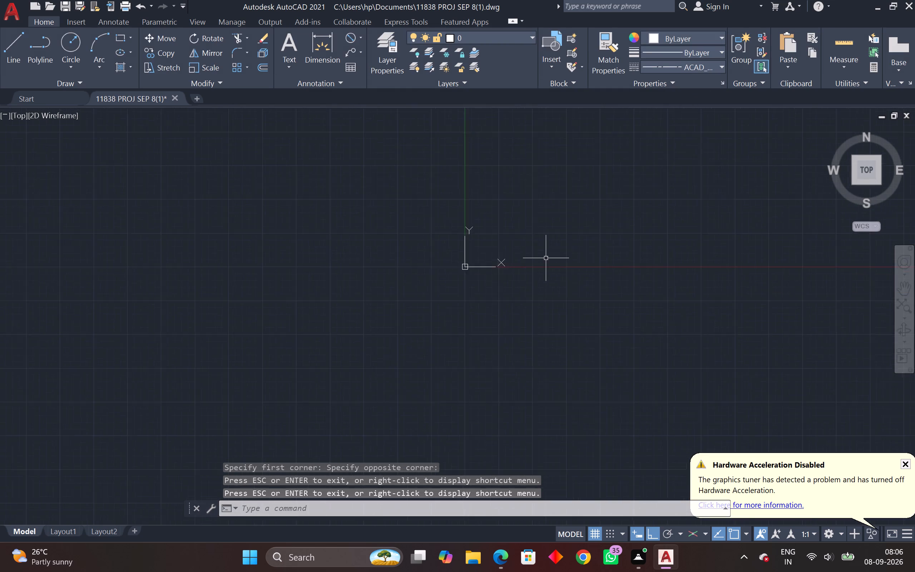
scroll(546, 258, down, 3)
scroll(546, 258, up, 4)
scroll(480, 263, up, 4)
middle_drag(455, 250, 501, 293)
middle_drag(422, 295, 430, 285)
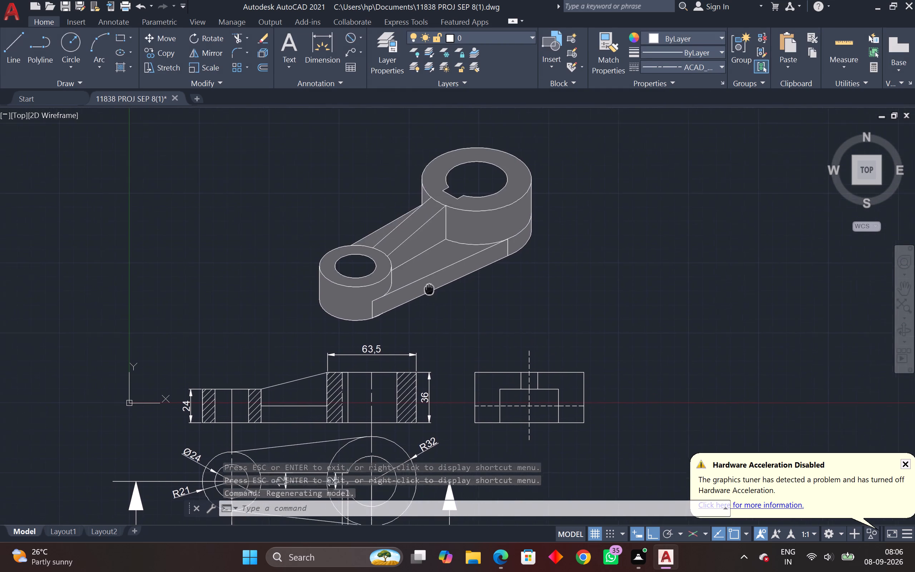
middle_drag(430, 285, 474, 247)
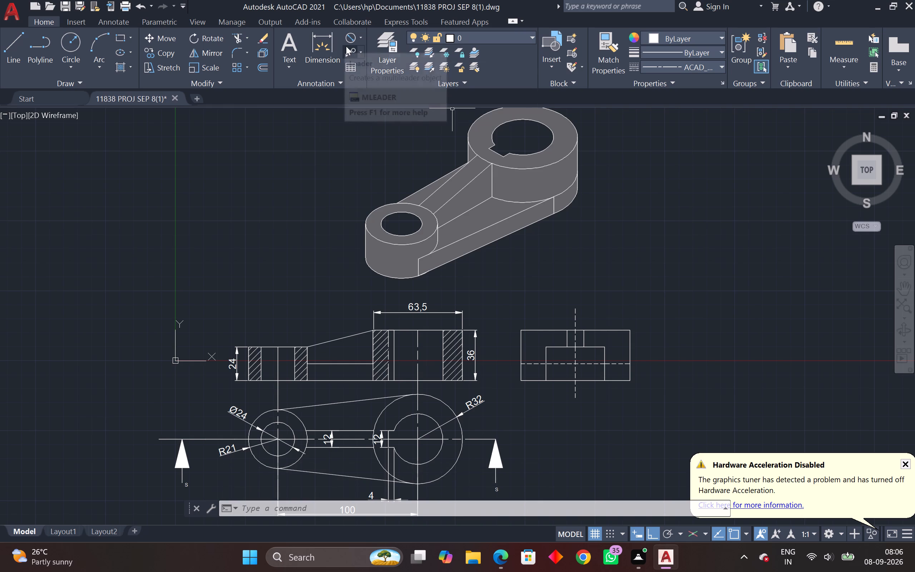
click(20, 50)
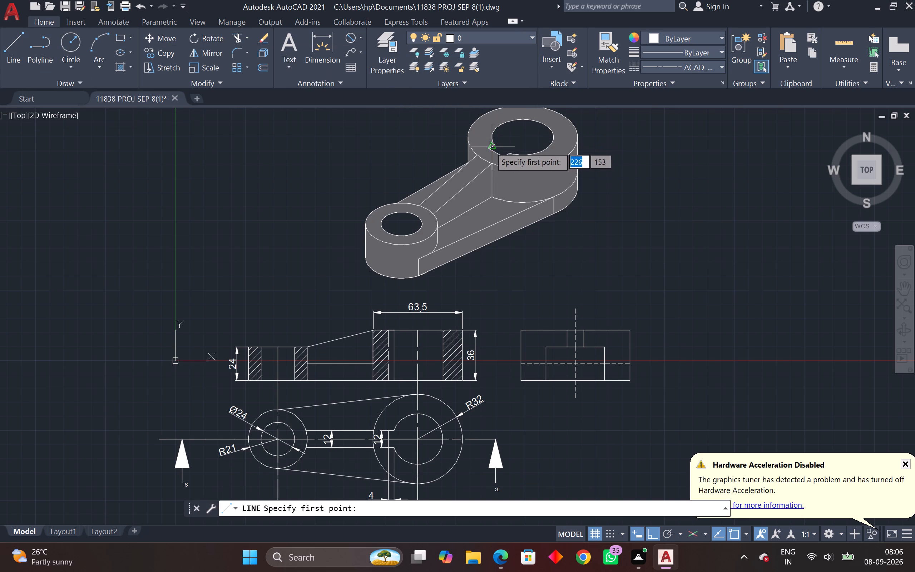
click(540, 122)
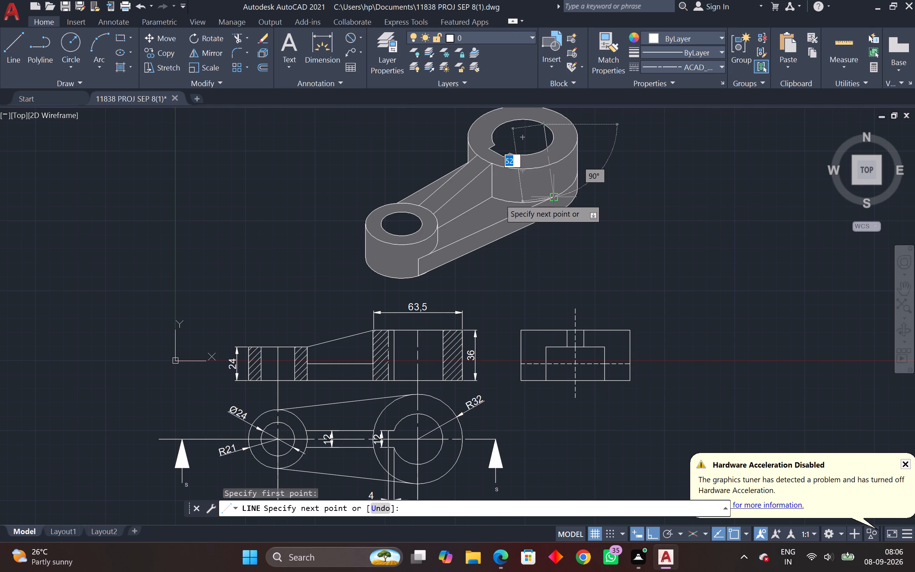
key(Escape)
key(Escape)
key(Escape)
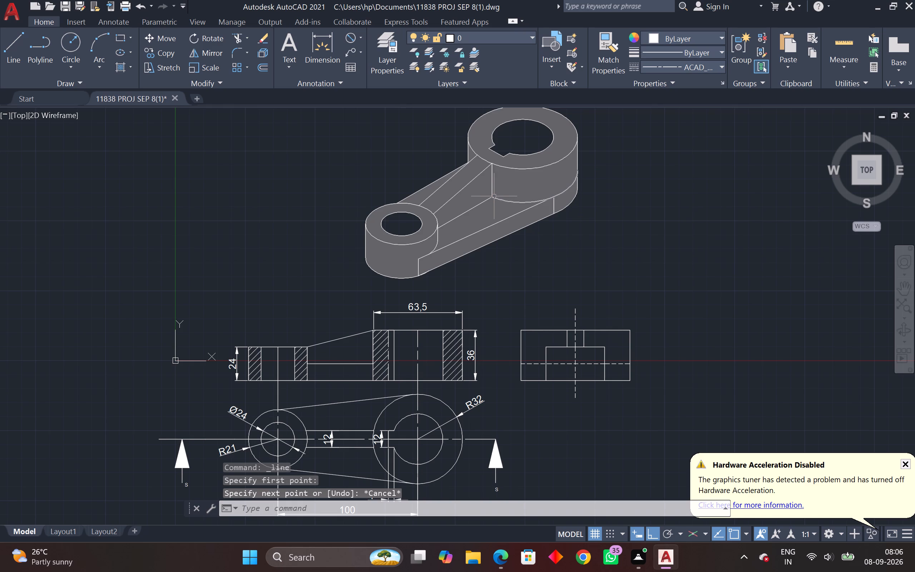
Set up a centred plot with AutoCAD PDF (High Quality Print).pc3, using a window enclosing the isometric and all orthographic lever views.
key(ctrl+p)
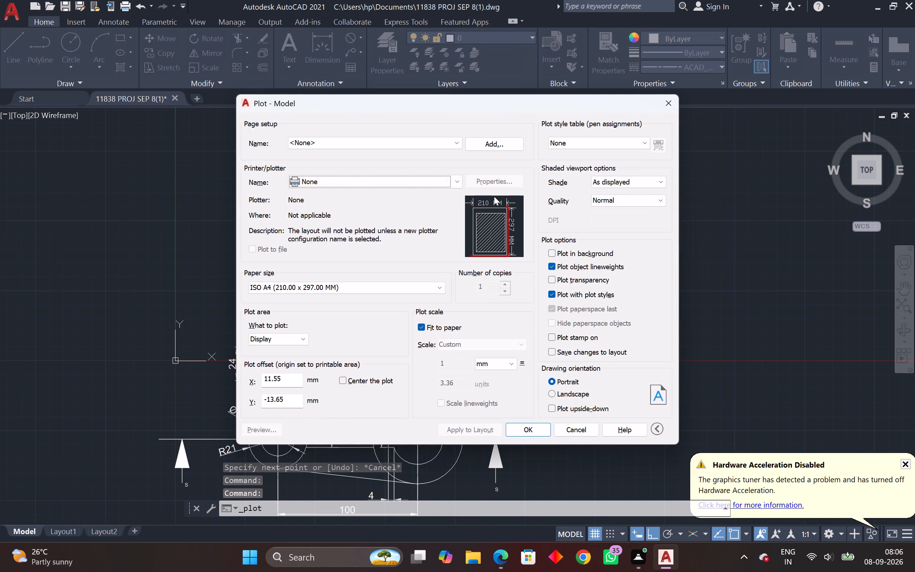
click(409, 186)
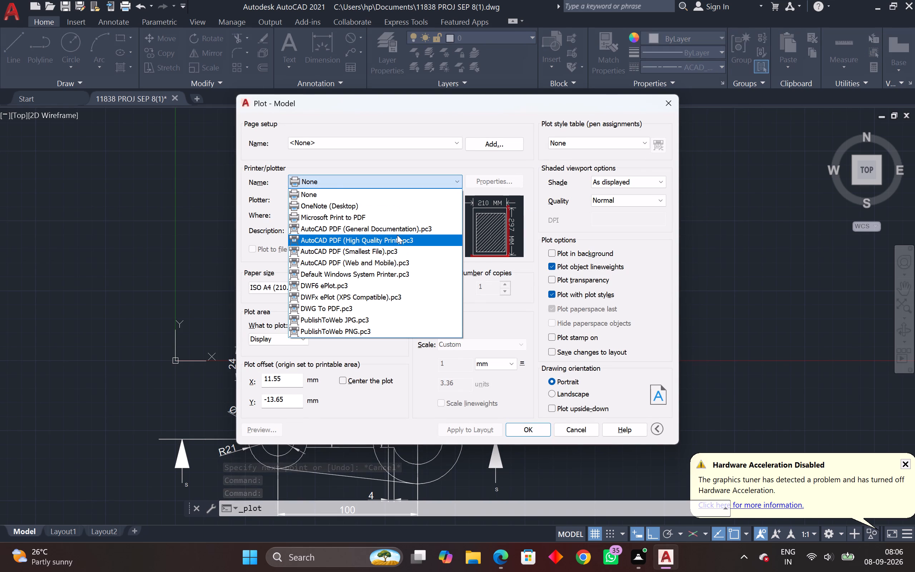
click(397, 235)
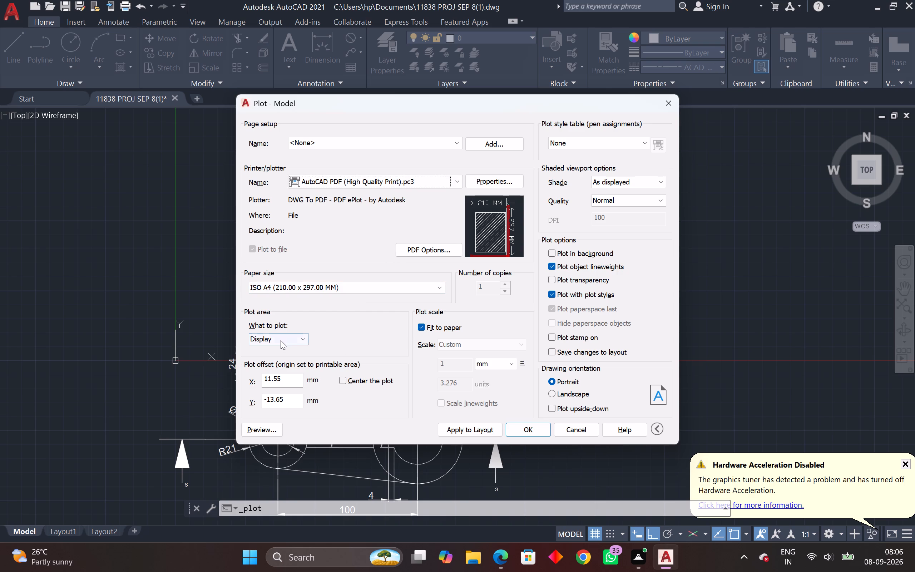
click(281, 340)
click(284, 376)
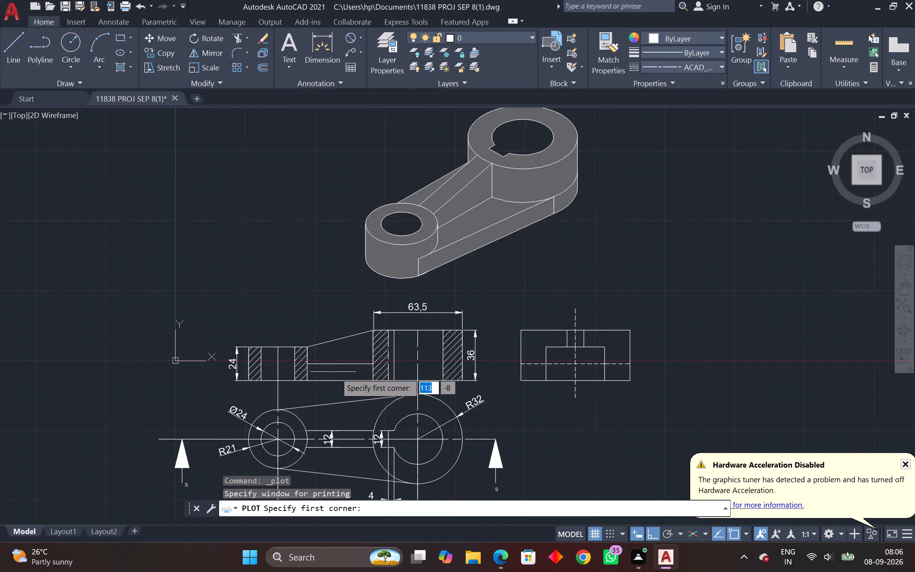
scroll(387, 322, down, 2)
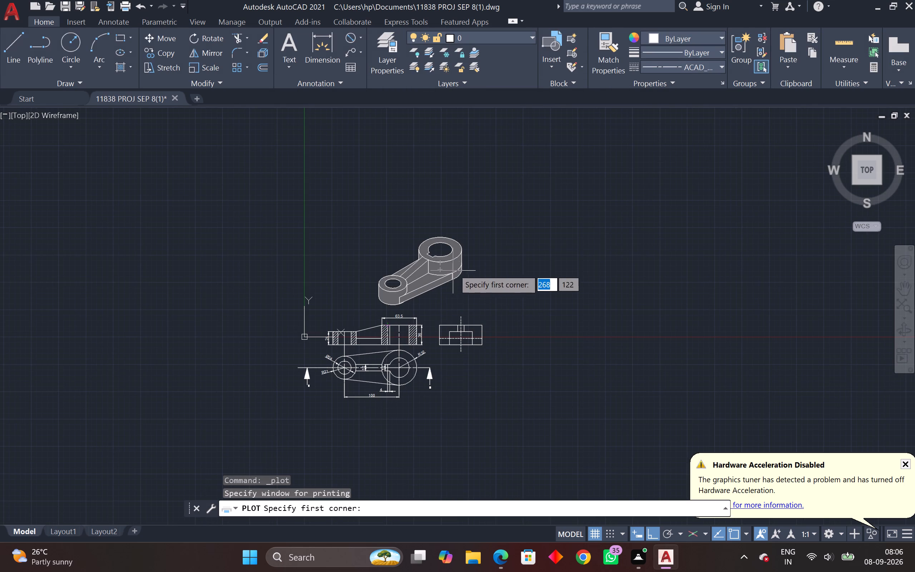
click(507, 228)
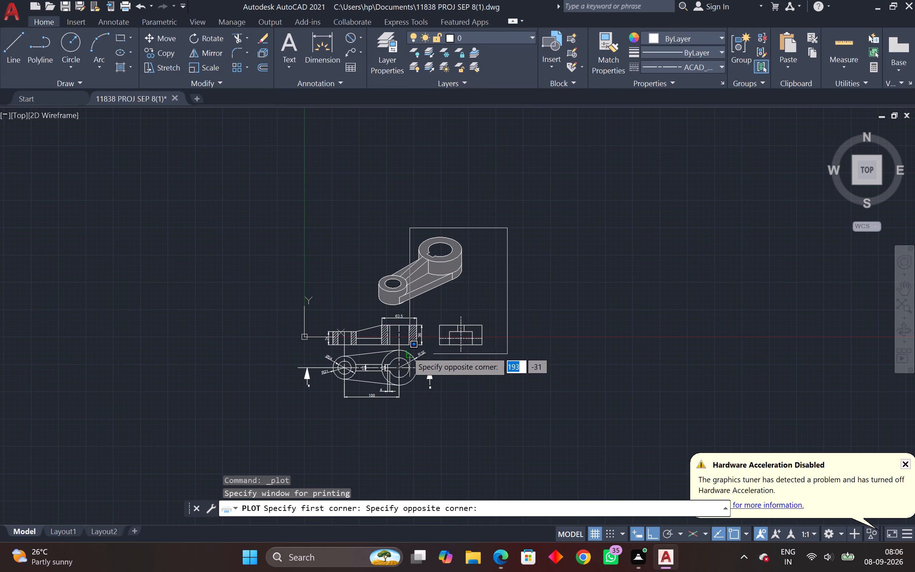
click(298, 412)
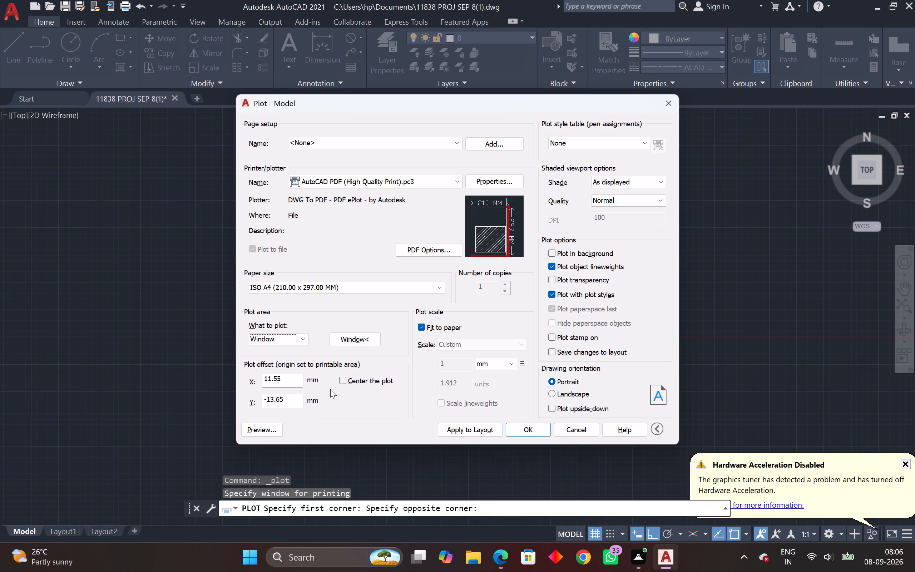
click(342, 380)
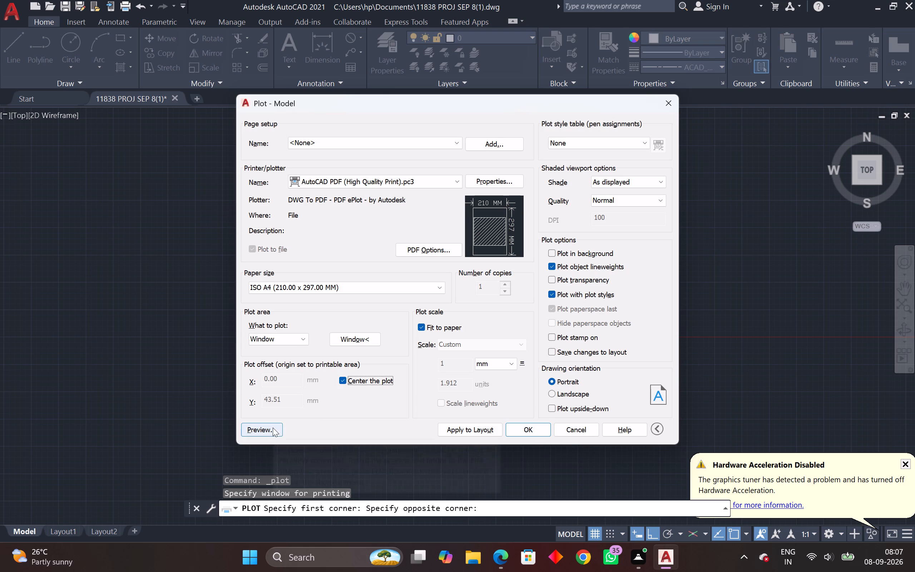
Preview the sheet and plot it to the Documents folder as "11838 PROJ SEP 8(1)-Model.pdf".
click(273, 428)
scroll(385, 326, up, 3)
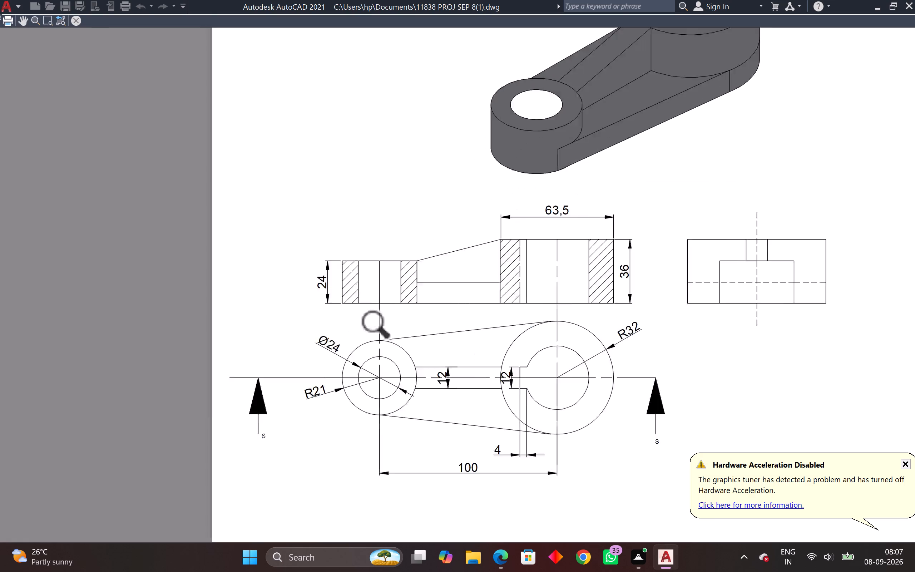
scroll(386, 327, down, 2)
middle_drag(404, 329, 290, 359)
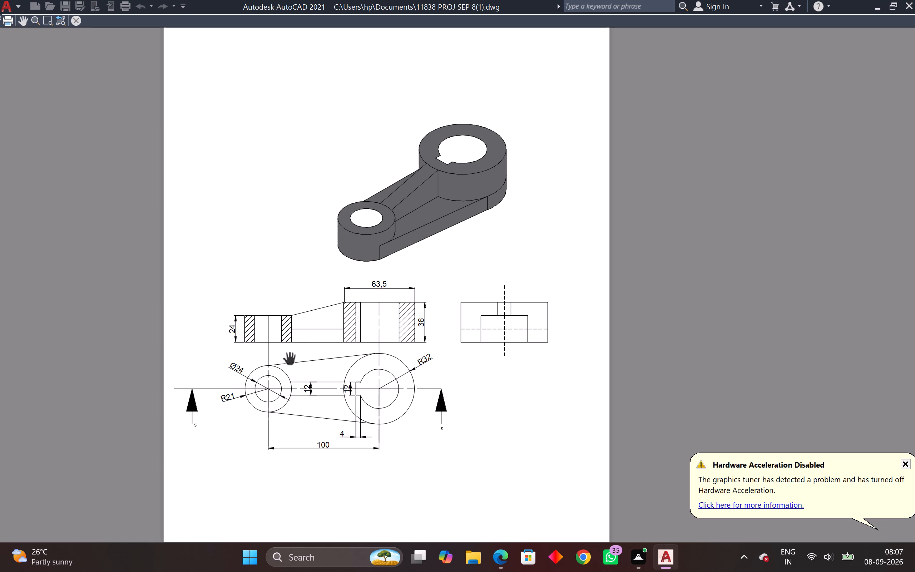
click(3, 20)
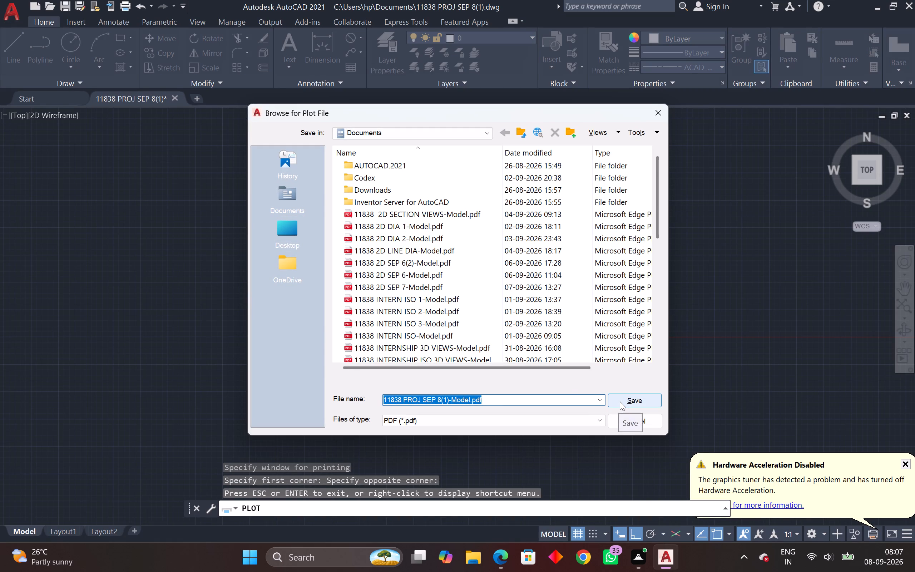
click(620, 401)
Look over the plotted lever sheet in Microsoft Edge and return to the AutoCAD drawing.
scroll(480, 308, down, 2)
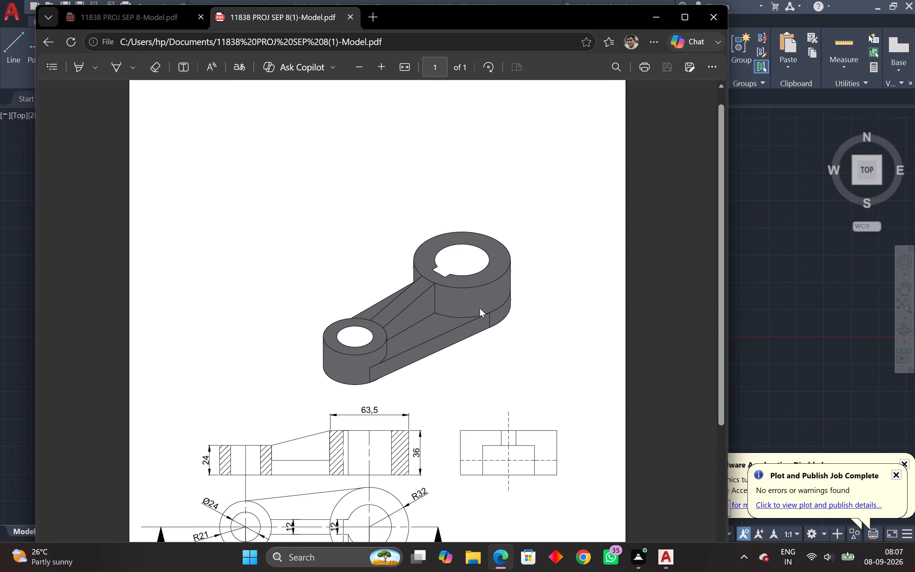
scroll(480, 308, down, 2)
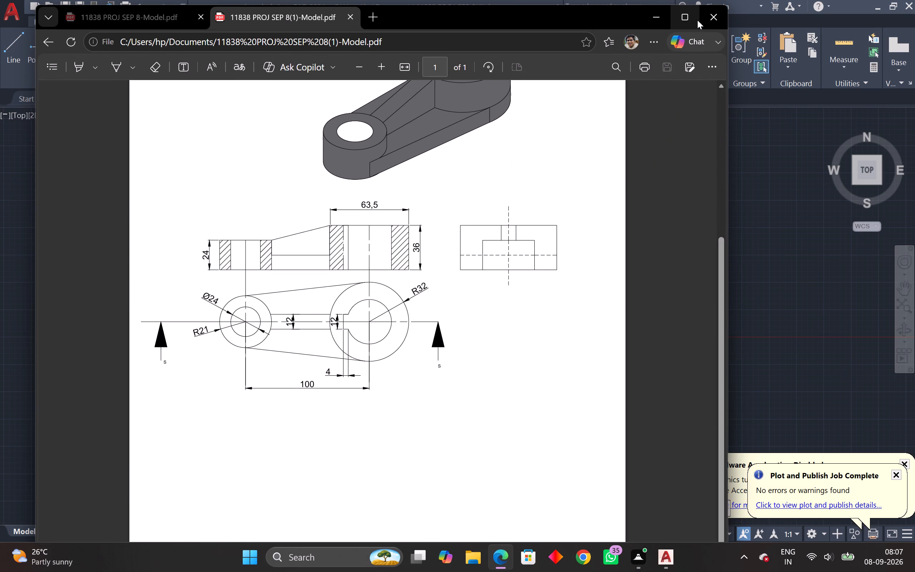
click(666, 22)
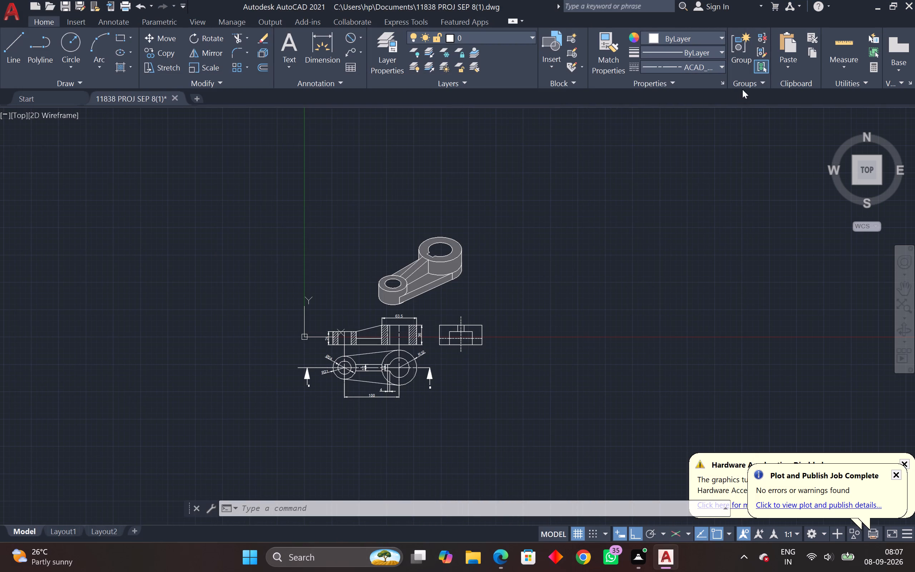